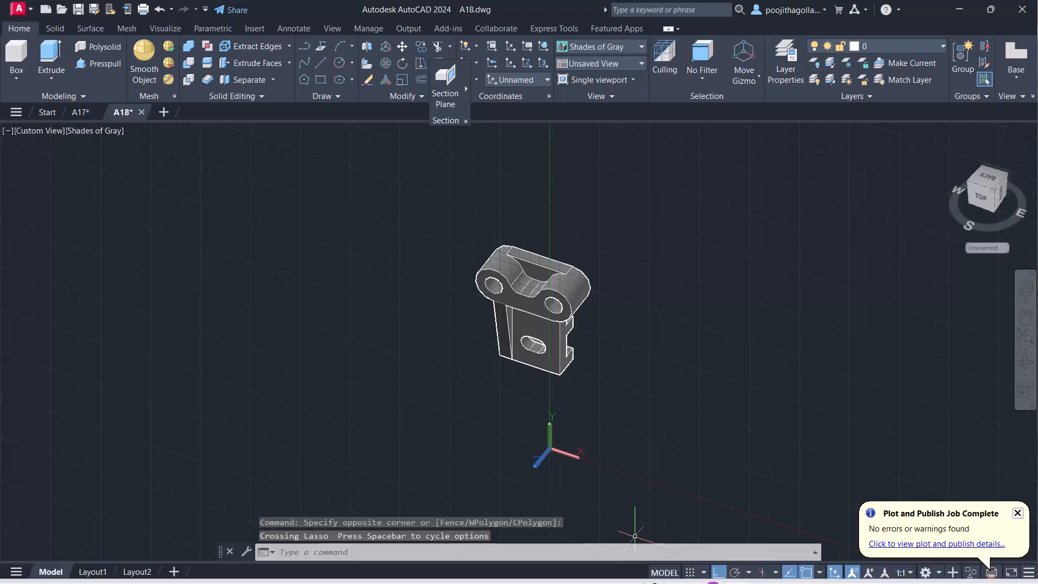
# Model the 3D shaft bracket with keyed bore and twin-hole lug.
# Create a new drawing and save it as a19 in the CAD folder.
pyautogui.click(153, 112)
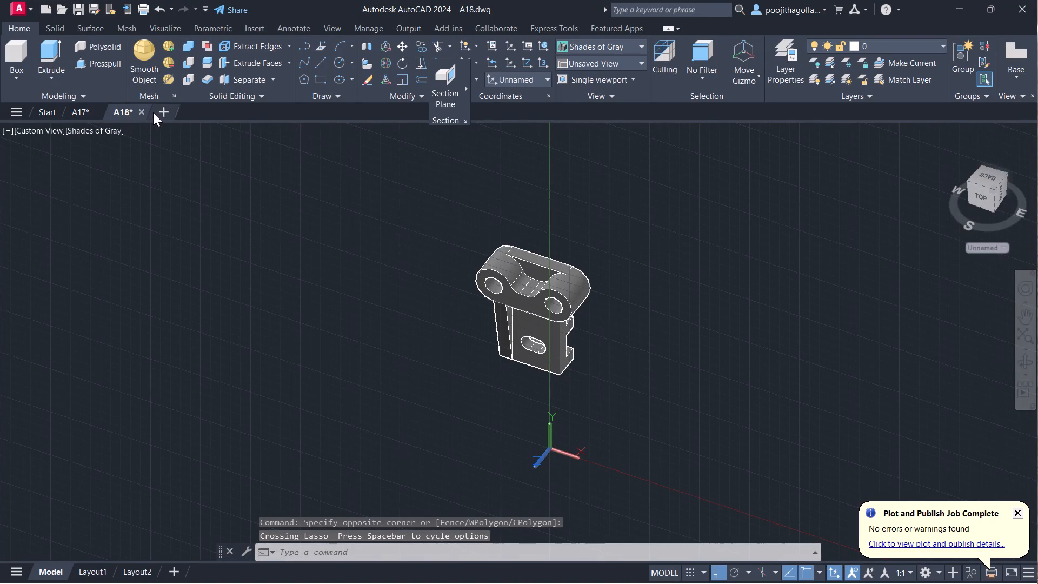
pyautogui.hotkey('ctrl', 's')
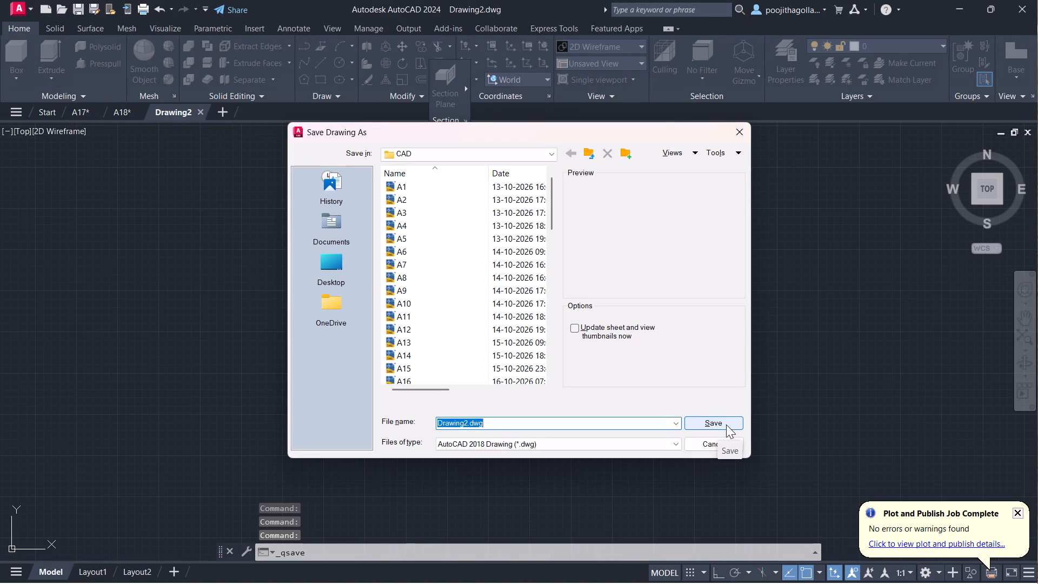
pyautogui.write('a19')
pyautogui.press('Return')
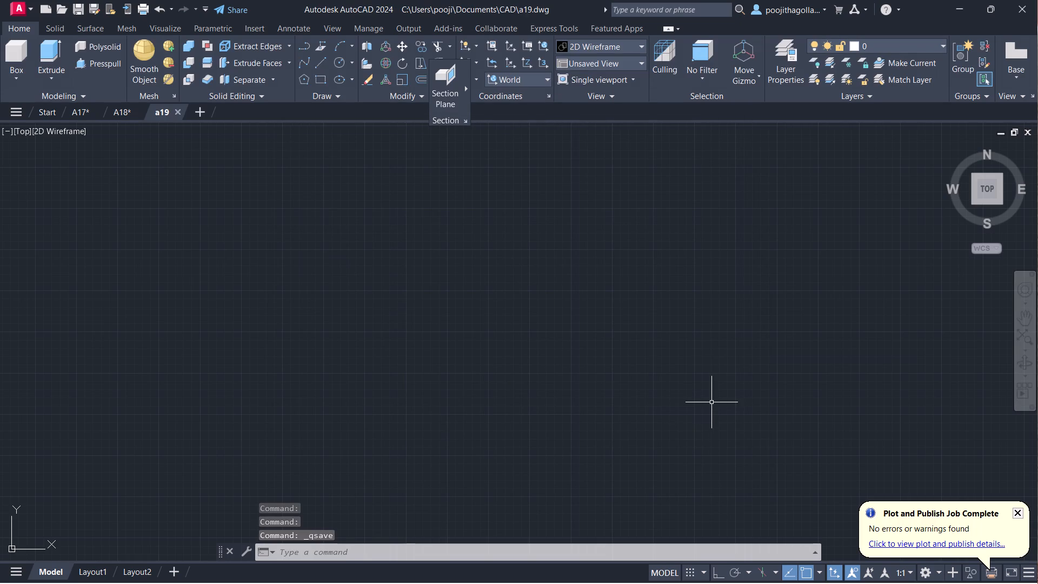
# Switch the drawing to the Front view.
pyautogui.moveTo(635, 391); pyautogui.dragTo(580, 380, button='middle')
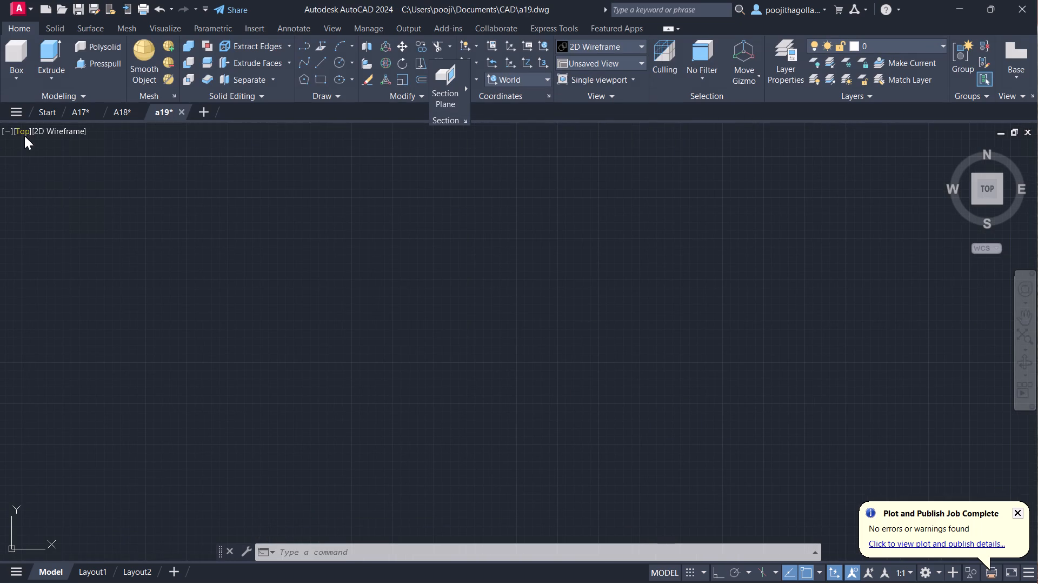
pyautogui.click(24, 132)
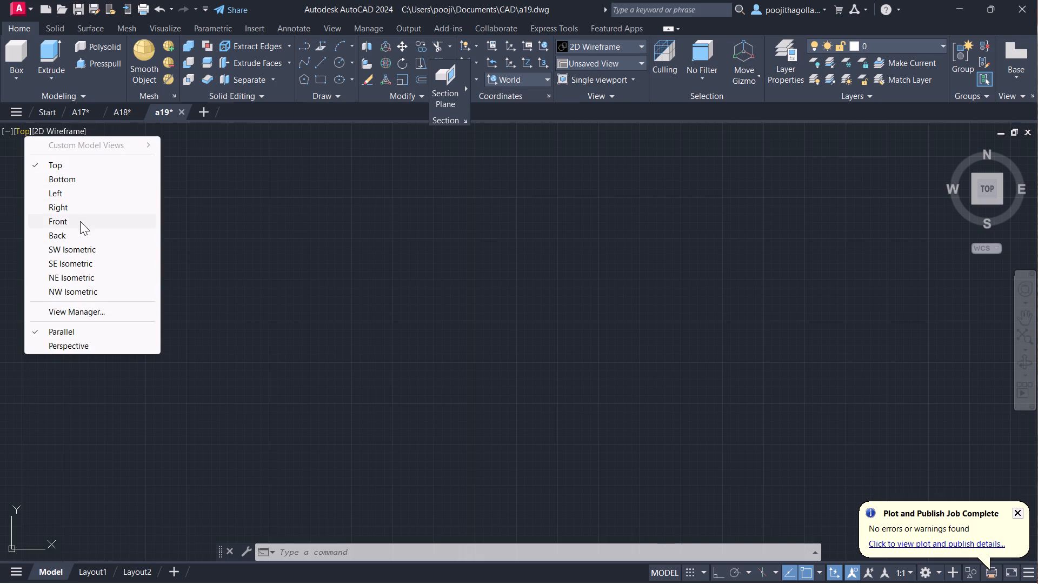
pyautogui.click(80, 221)
# Draw a circle of radius 20 in open space up and across from the origin.
pyautogui.moveTo(539, 301); pyautogui.dragTo(462, 416, button='middle')
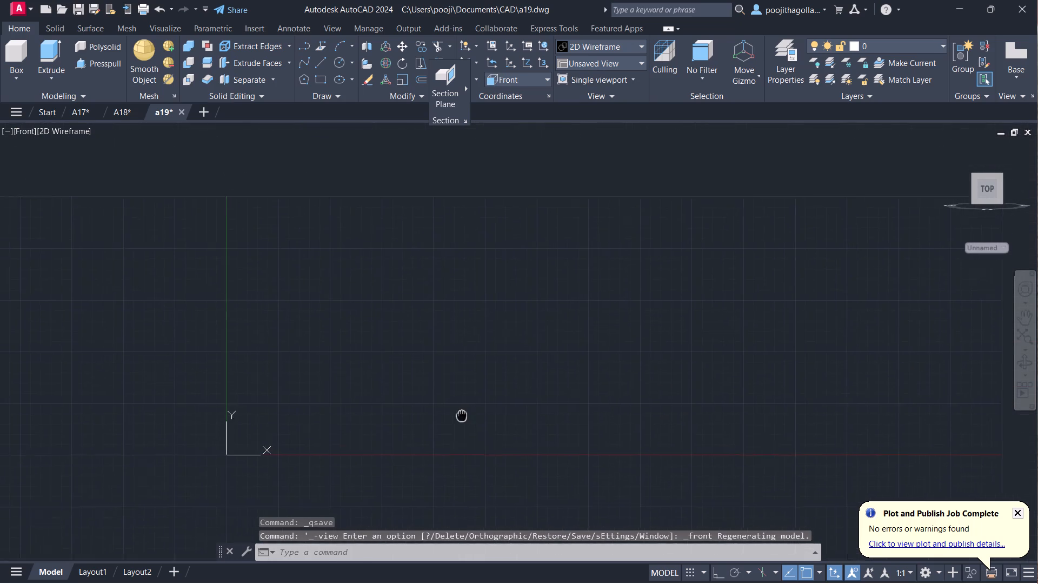
pyautogui.moveTo(462, 416); pyautogui.dragTo(451, 421, button='middle')
pyautogui.moveTo(456, 397); pyautogui.dragTo(337, 418, button='middle')
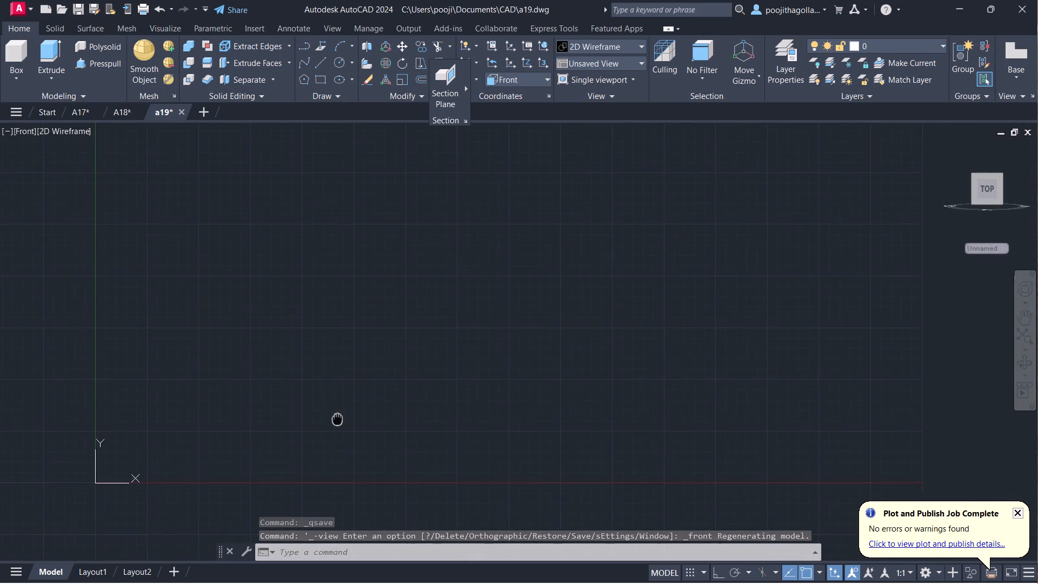
pyautogui.moveTo(337, 418); pyautogui.dragTo(318, 438, button='middle')
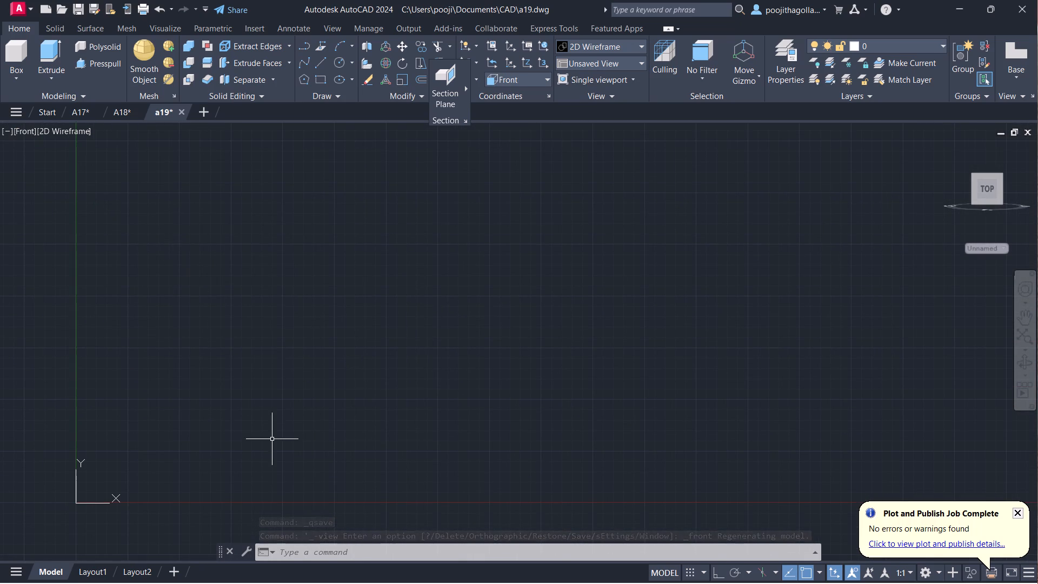
pyautogui.click(340, 60)
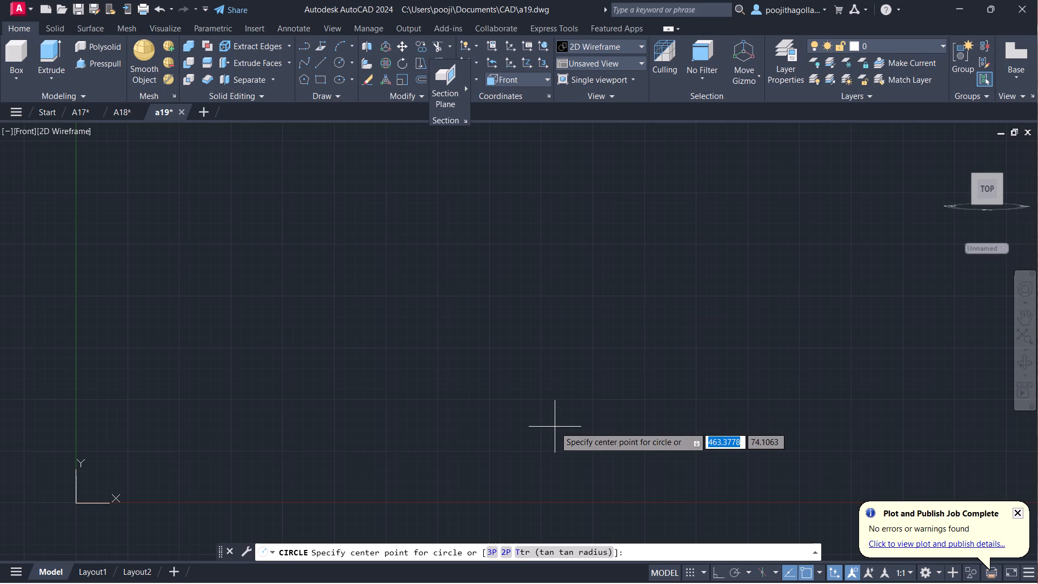
pyautogui.click(474, 364)
pyautogui.write('20')
pyautogui.press('Return')
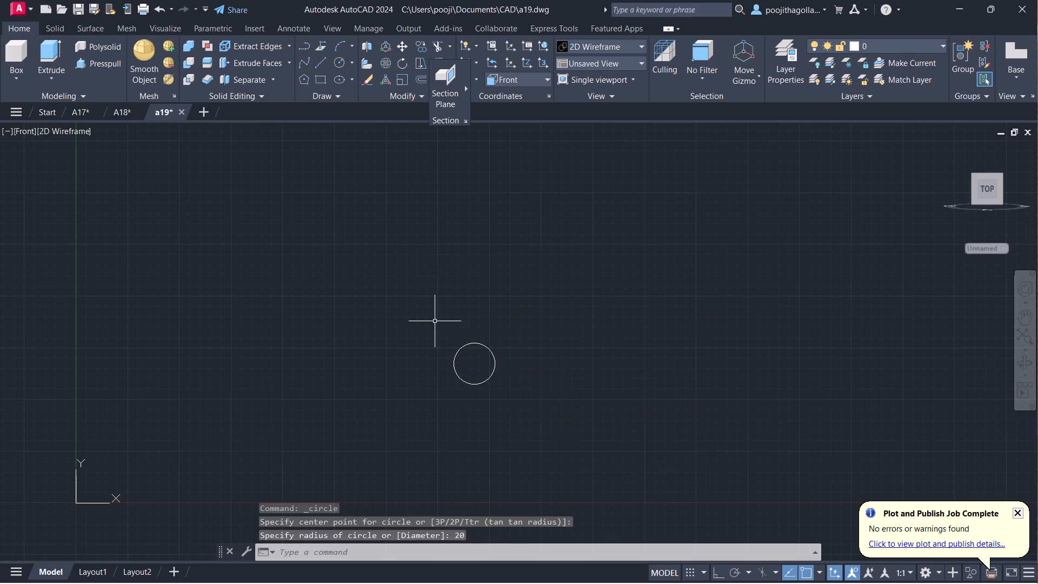
# Draw a concentric circle of radius 35 around the centre of the first circle.
pyautogui.scroll(4, 462, 359)
pyautogui.moveTo(489, 379); pyautogui.dragTo(444, 311, button='middle')
pyautogui.scroll(-1, 444, 311)
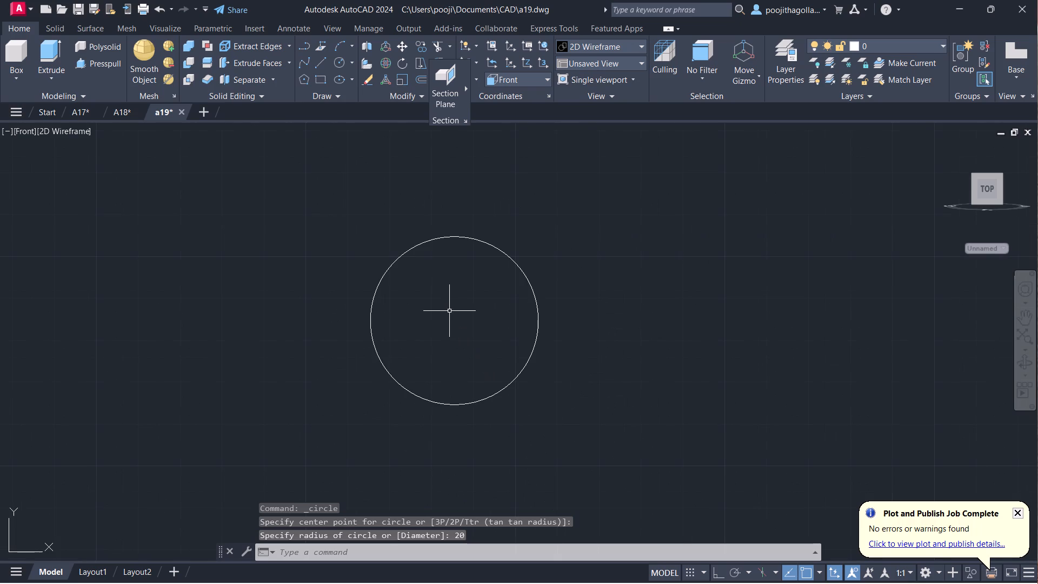
pyautogui.press('c')
pyautogui.press('Return')
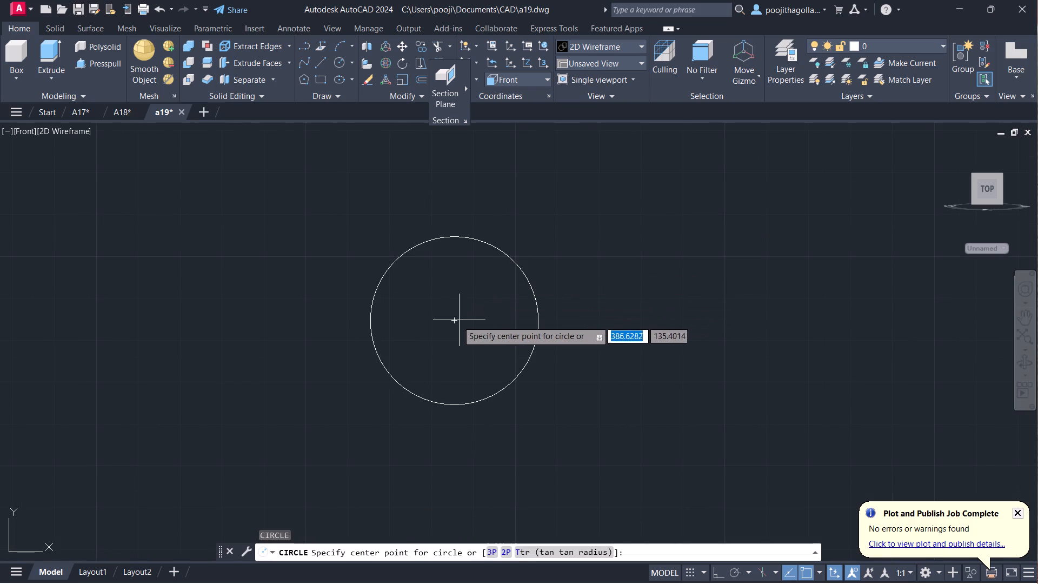
pyautogui.click(451, 324)
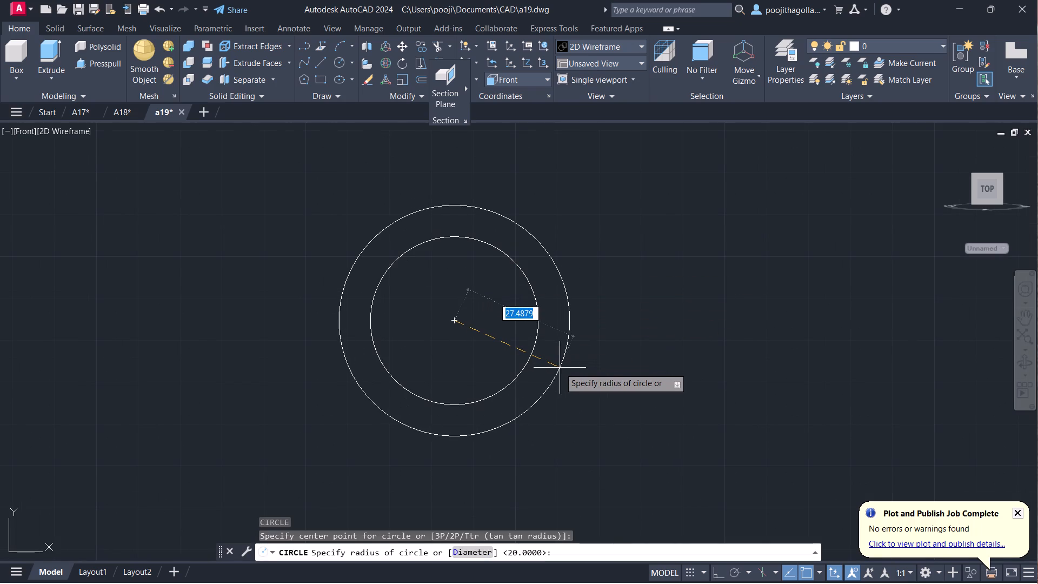
pyautogui.write('35')
pyautogui.press('Return')
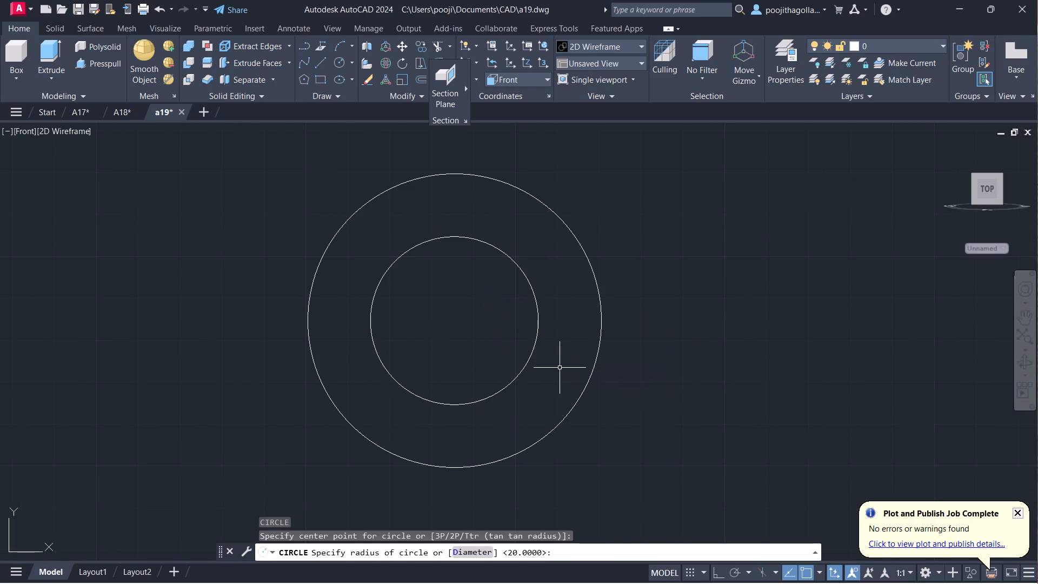
# Draw a line 5 units straight up from the inner circle's top quadrant.
pyautogui.scroll(-1, 553, 363)
pyautogui.moveTo(549, 361); pyautogui.dragTo(500, 382, button='middle')
pyautogui.scroll(-1, 498, 382)
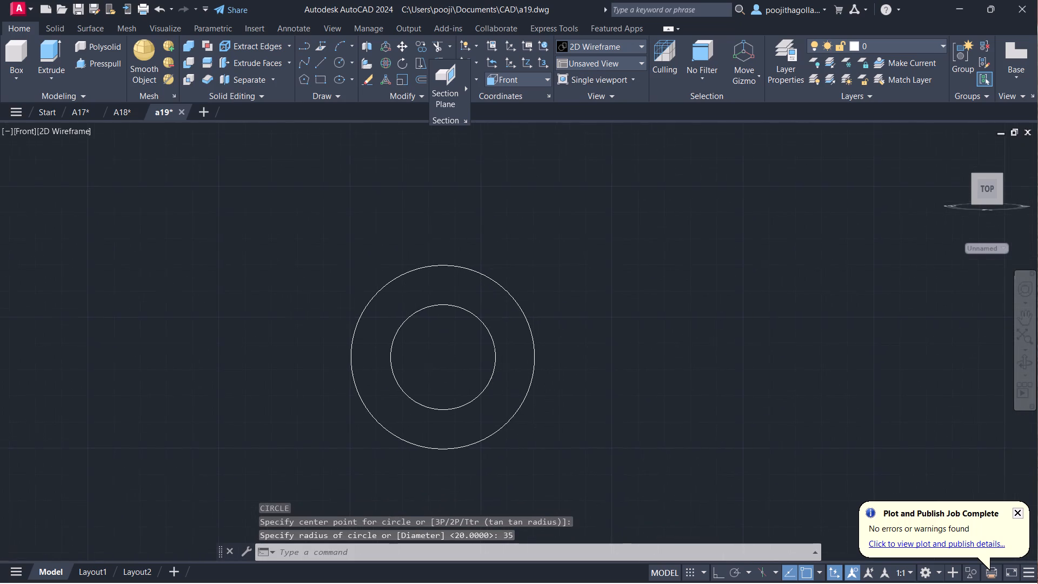
pyautogui.moveTo(497, 385); pyautogui.dragTo(452, 367, button='middle')
pyautogui.scroll(2, 448, 364)
pyautogui.moveTo(447, 361); pyautogui.dragTo(460, 415, button='middle')
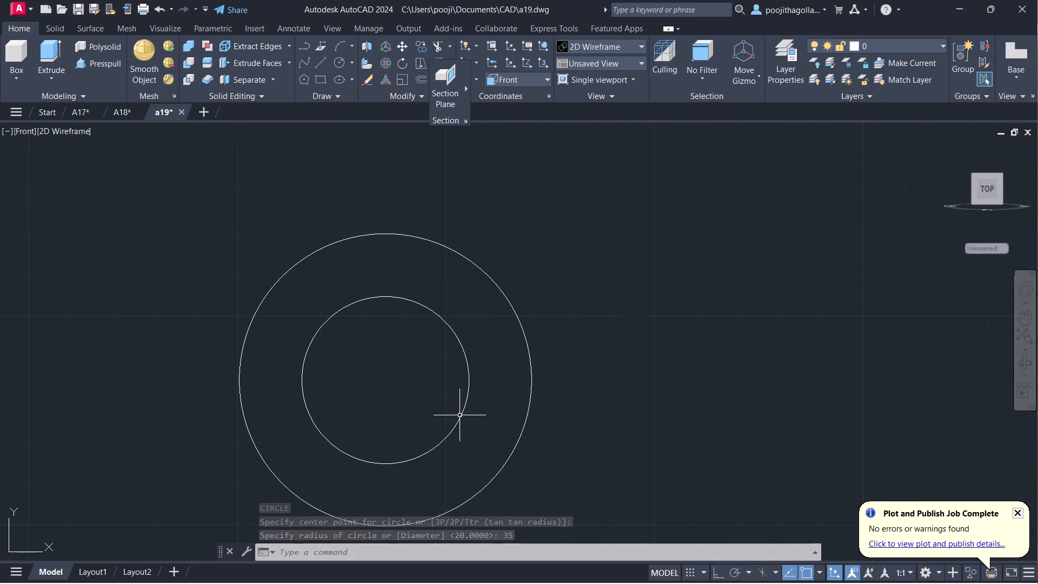
pyautogui.press('l')
pyautogui.press('Return')
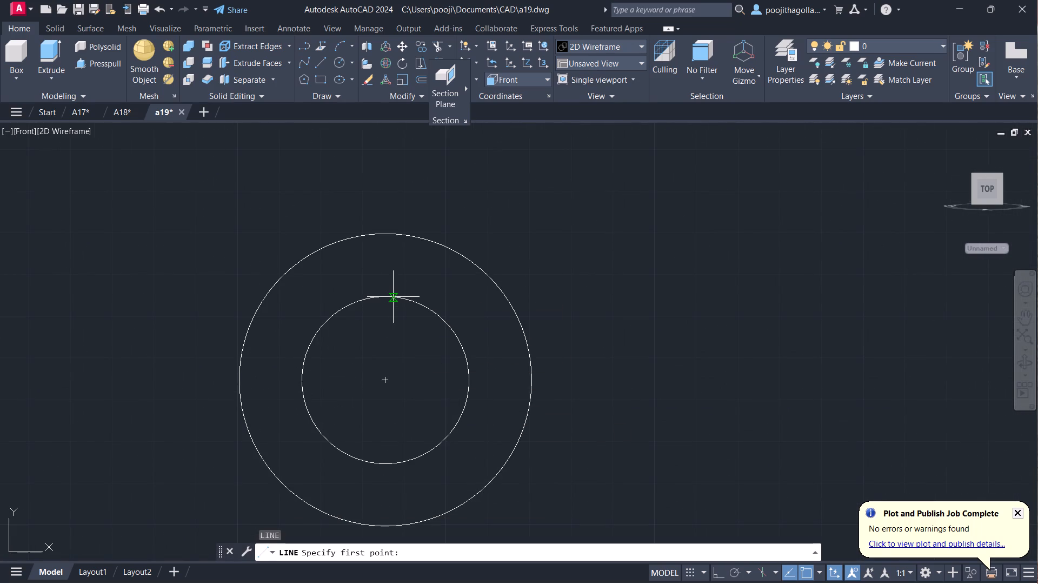
pyautogui.click(384, 296)
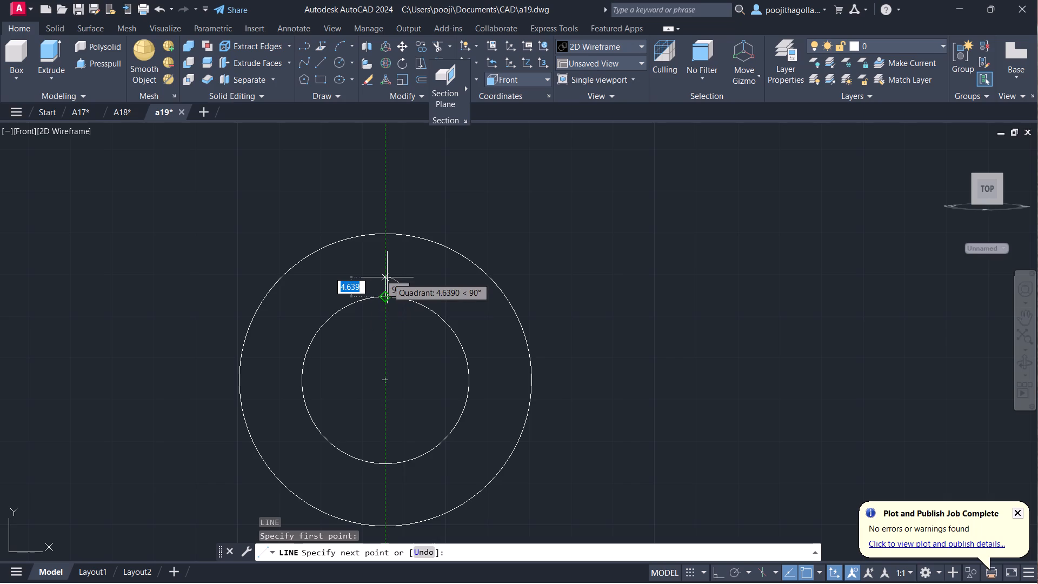
pyautogui.write('25')
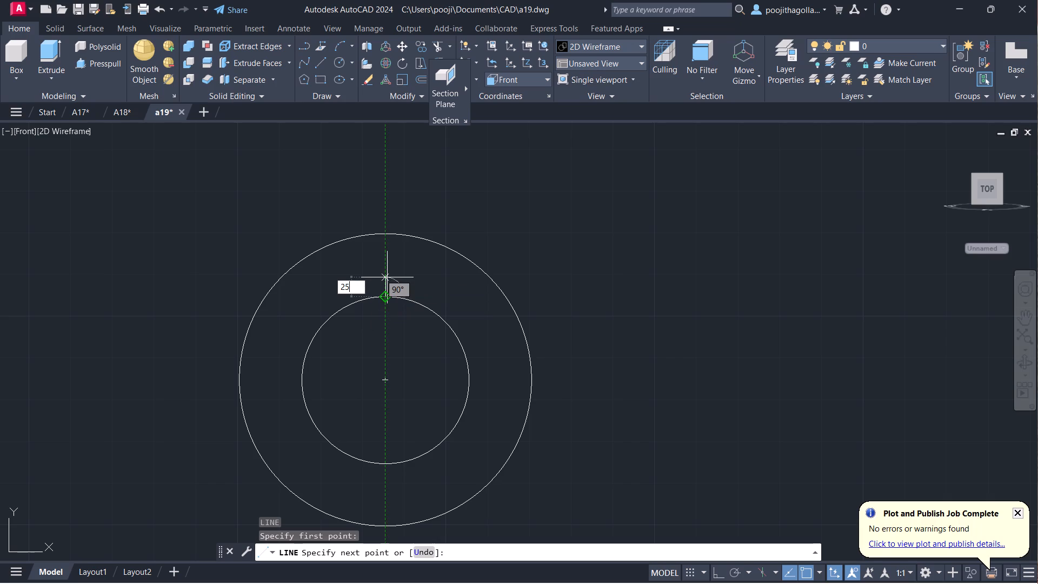
pyautogui.press('BackSpace')
pyautogui.press('BackSpace')
pyautogui.press('5')
pyautogui.press('Return')
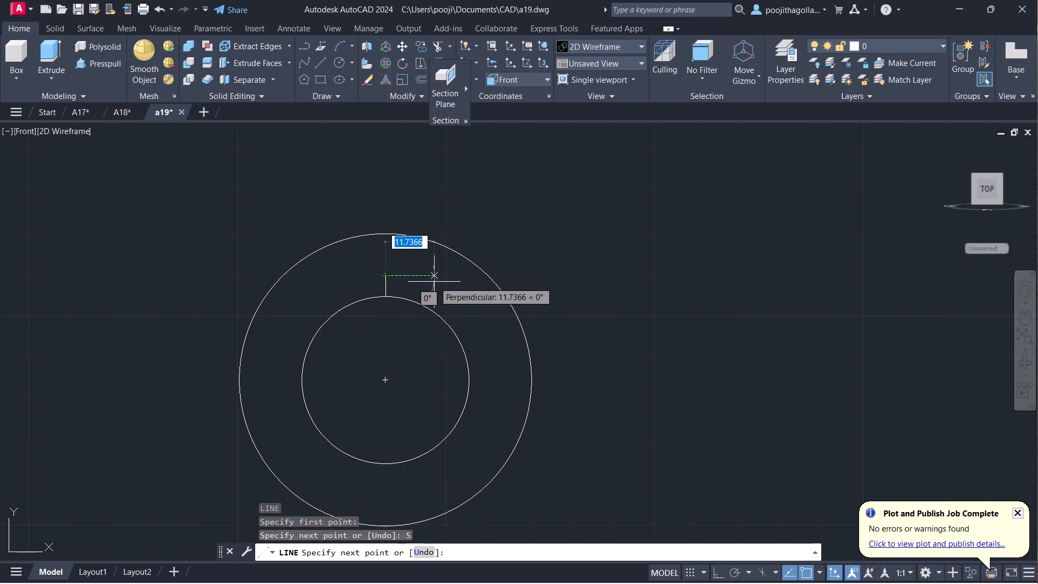
# Turn Ortho on and continue the line 3 units horizontally to the right, ending the line there.
pyautogui.click(713, 575)
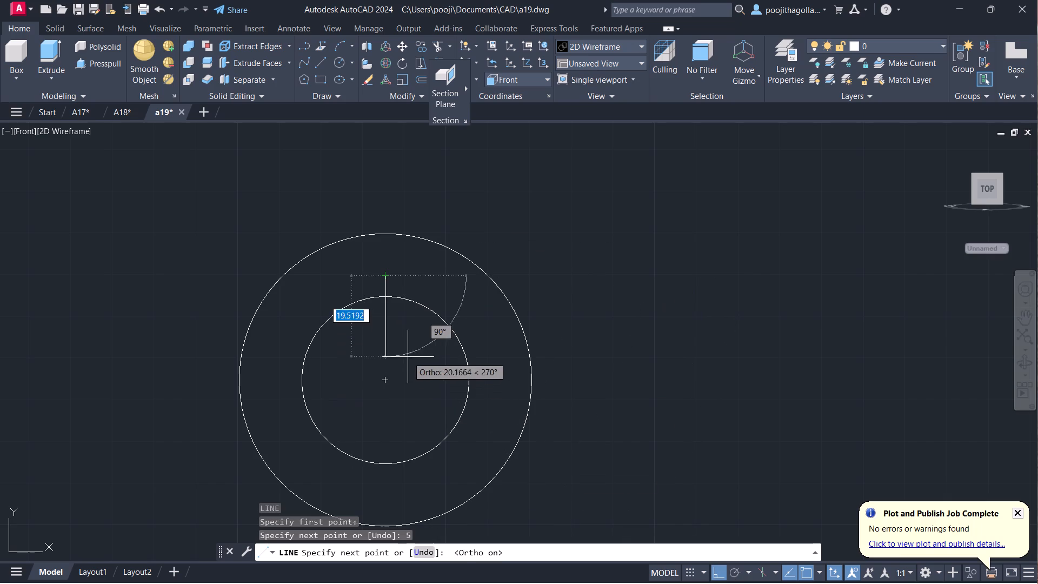
pyautogui.press('3')
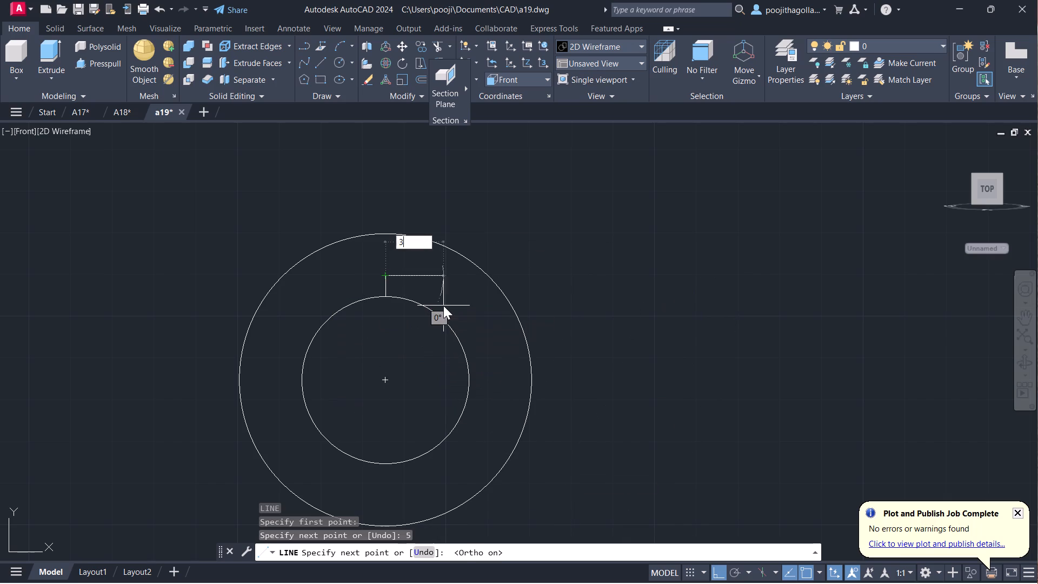
pyautogui.press('Return')
pyautogui.press('Escape')
# Draw a line from the short vertical line's upper end 3 units left, and continue it straight down past the inner circle's edge.
pyautogui.press('l')
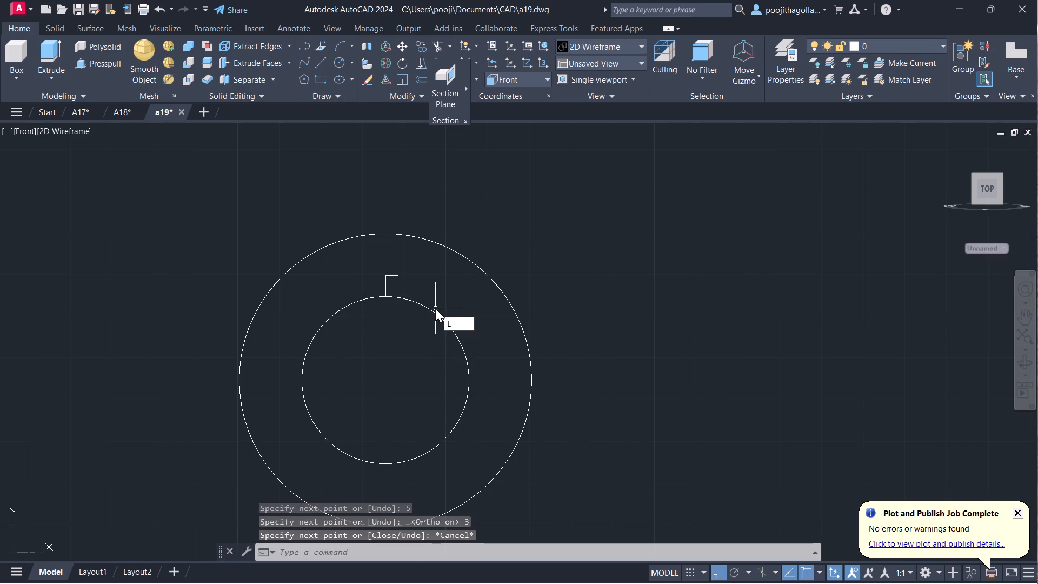
pyautogui.press('Return')
pyautogui.click(384, 273)
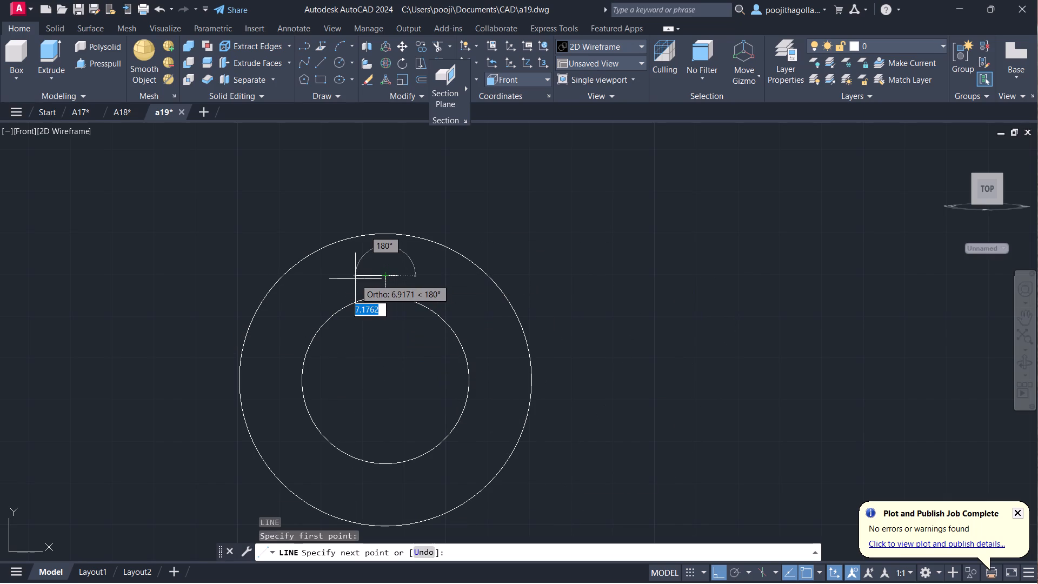
pyautogui.press('3')
pyautogui.press('Return')
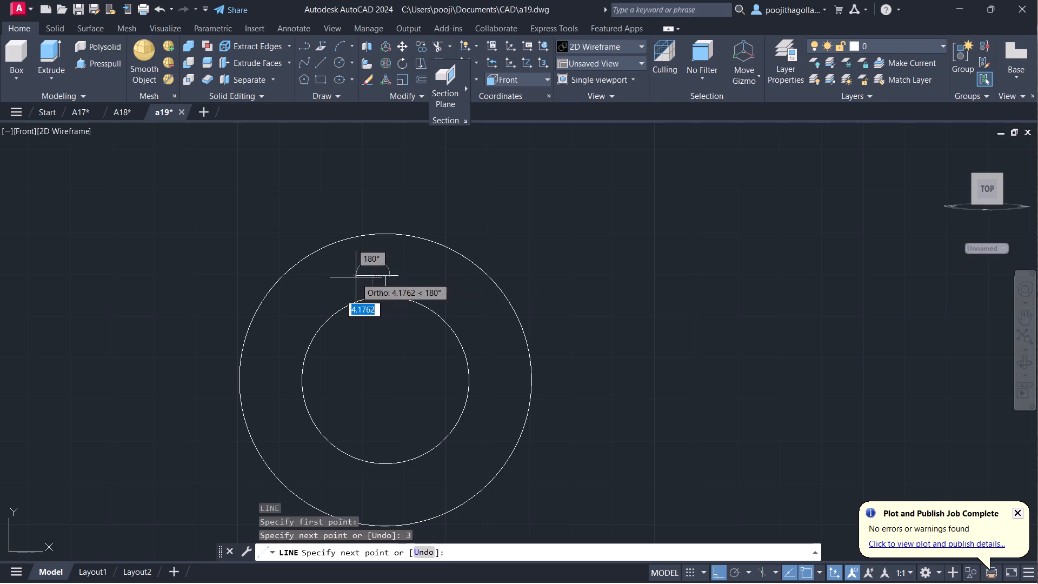
pyautogui.click(362, 305)
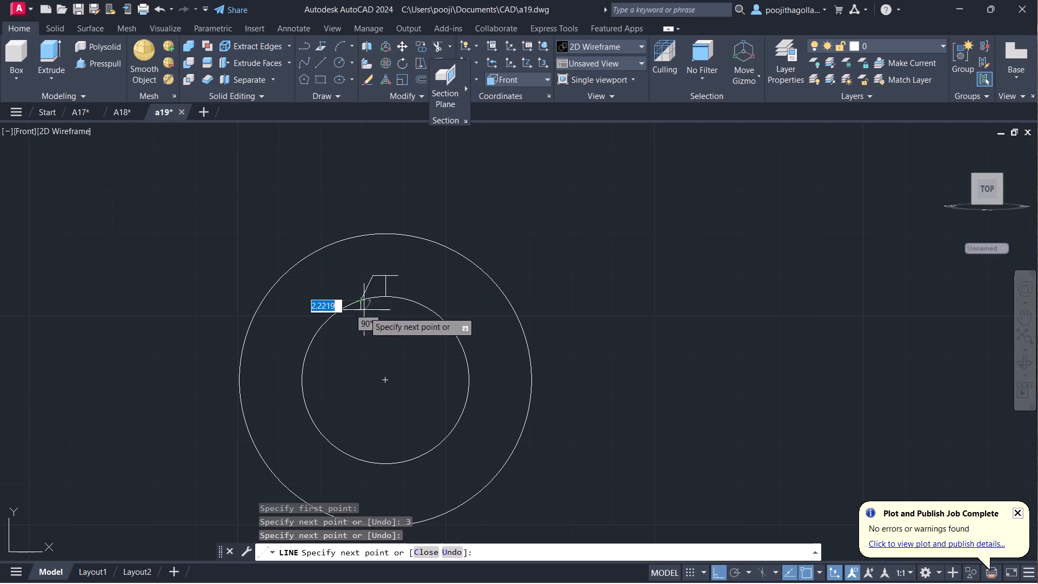
pyautogui.hotkey('ctrl', 'z')
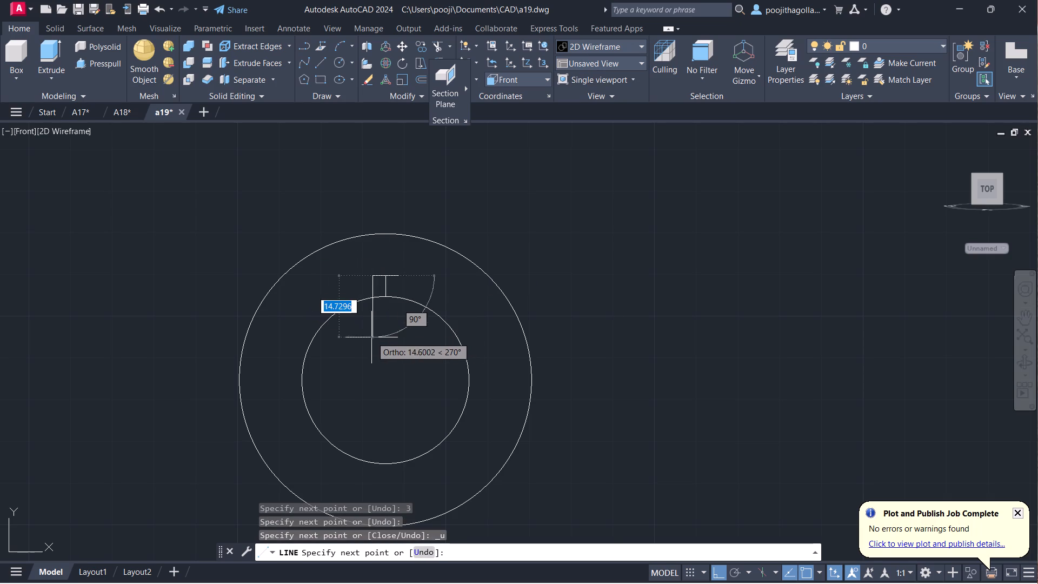
pyautogui.click(371, 343)
pyautogui.press('Escape')
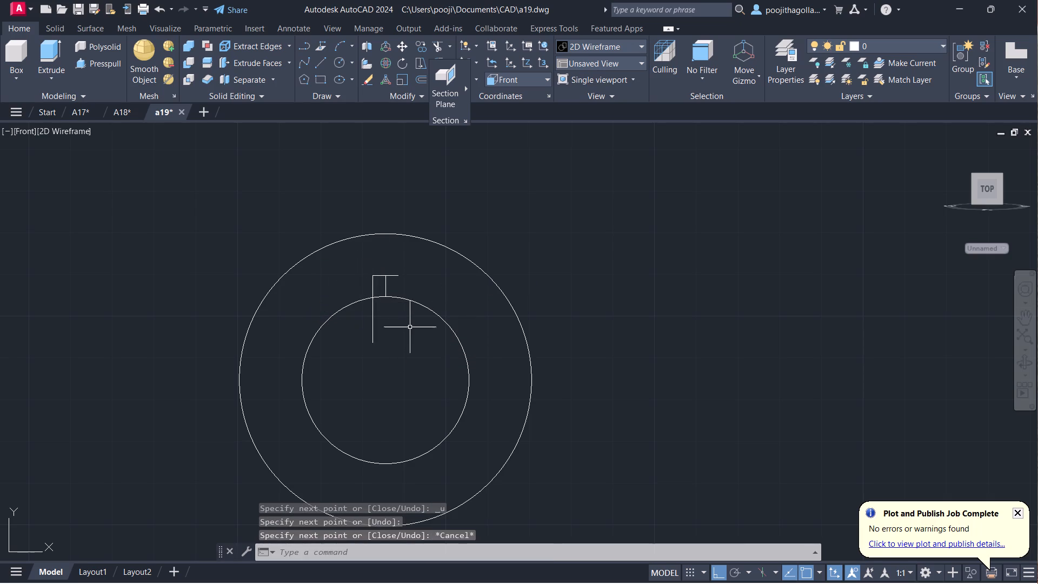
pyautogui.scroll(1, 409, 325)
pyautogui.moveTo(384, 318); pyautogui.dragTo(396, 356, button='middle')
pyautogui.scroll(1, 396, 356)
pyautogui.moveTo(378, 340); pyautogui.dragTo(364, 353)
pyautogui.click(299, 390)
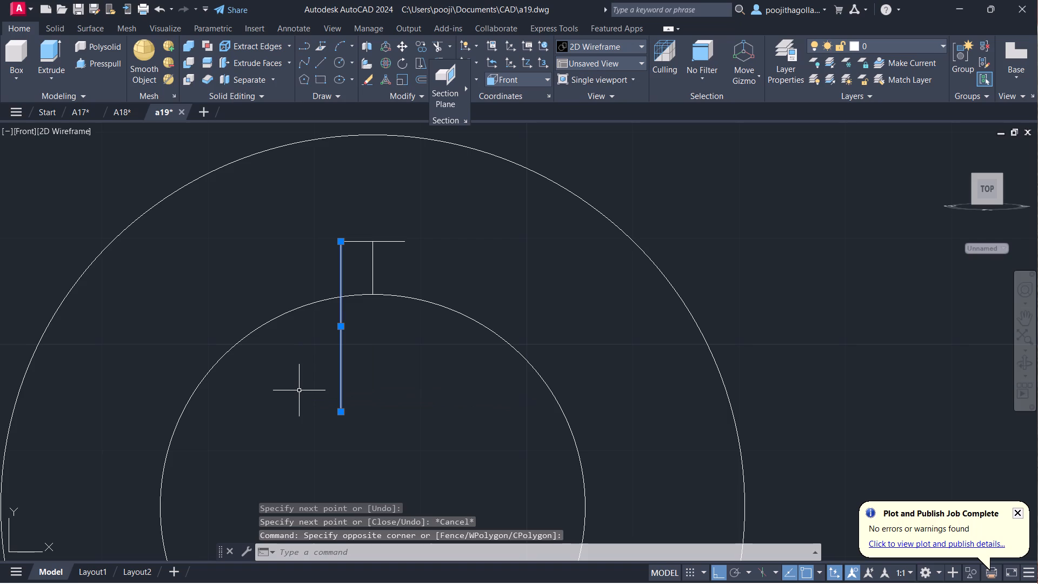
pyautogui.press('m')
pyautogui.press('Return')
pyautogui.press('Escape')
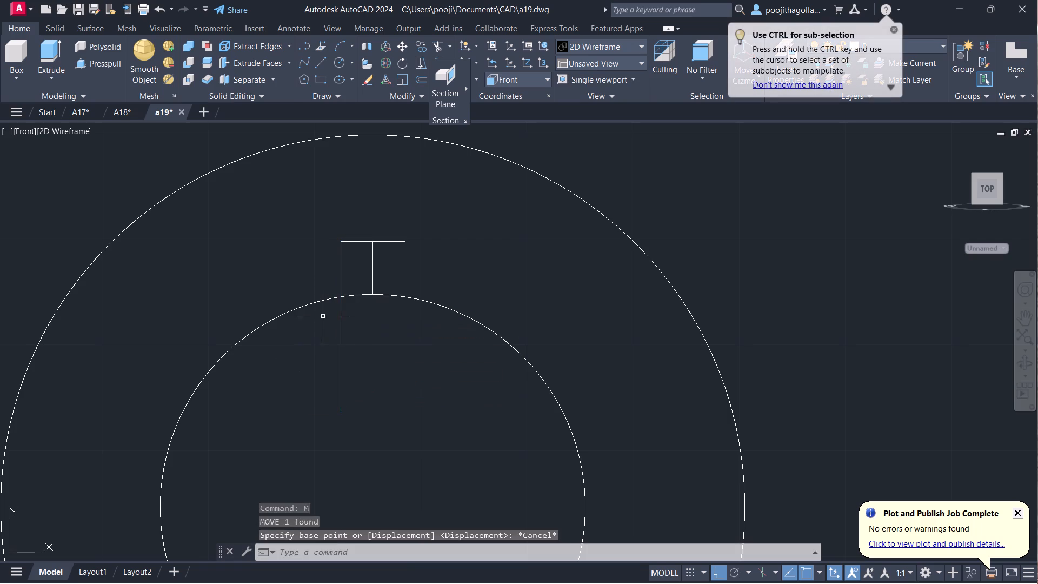
# Copy the long vertical line from its upper endpoint to the right end of the short horizontal line.
pyautogui.click(357, 340)
pyautogui.click(282, 369)
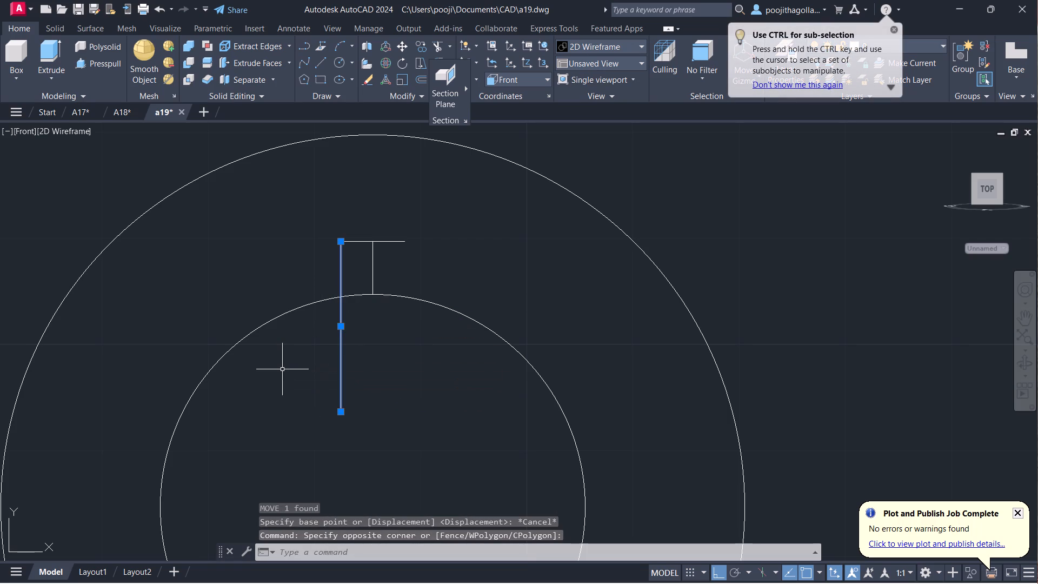
pyautogui.write('CO')
pyautogui.press('Return')
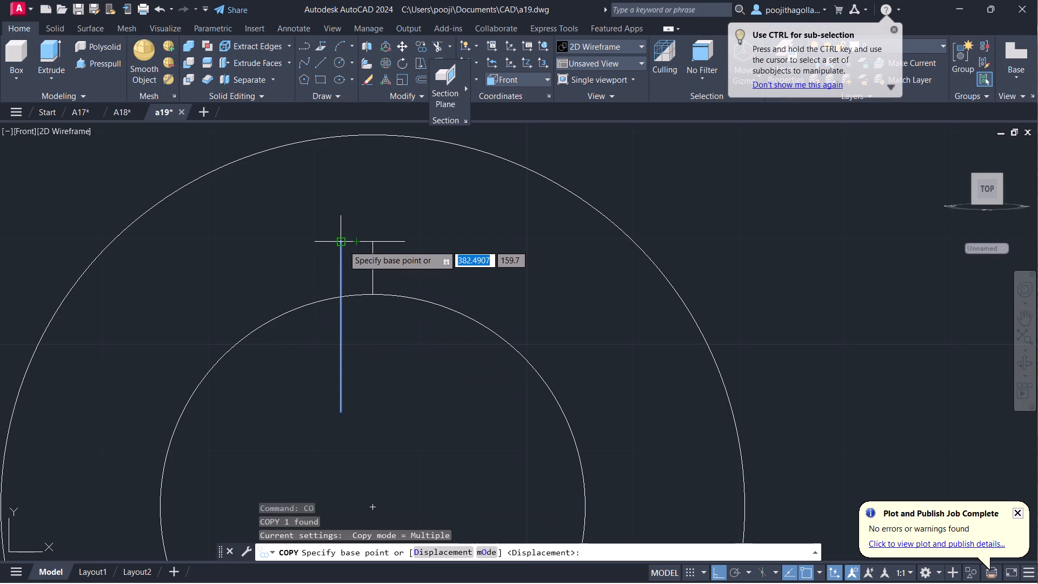
pyautogui.click(343, 245)
pyautogui.click(403, 240)
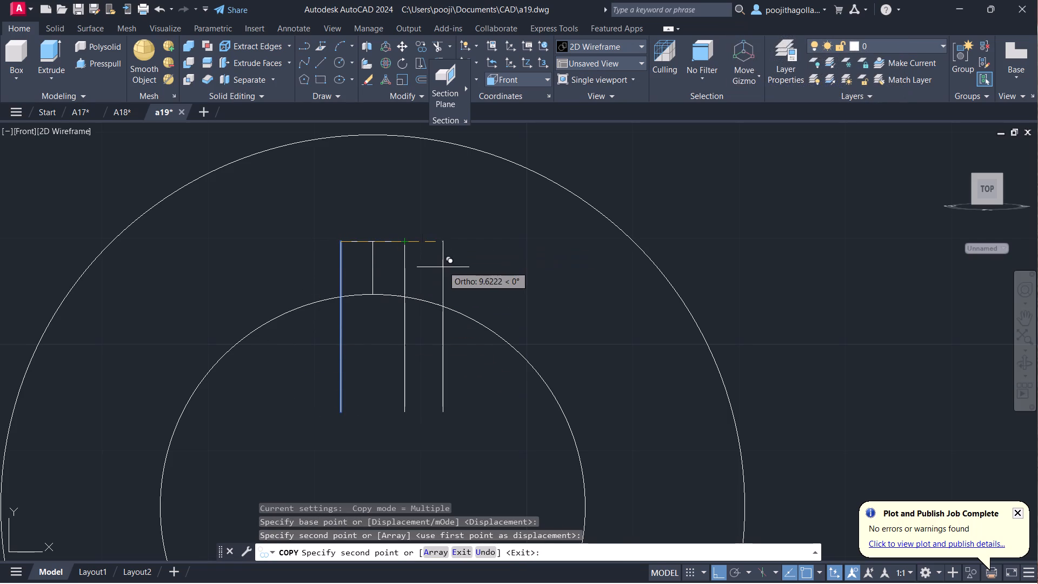
pyautogui.press('Escape')
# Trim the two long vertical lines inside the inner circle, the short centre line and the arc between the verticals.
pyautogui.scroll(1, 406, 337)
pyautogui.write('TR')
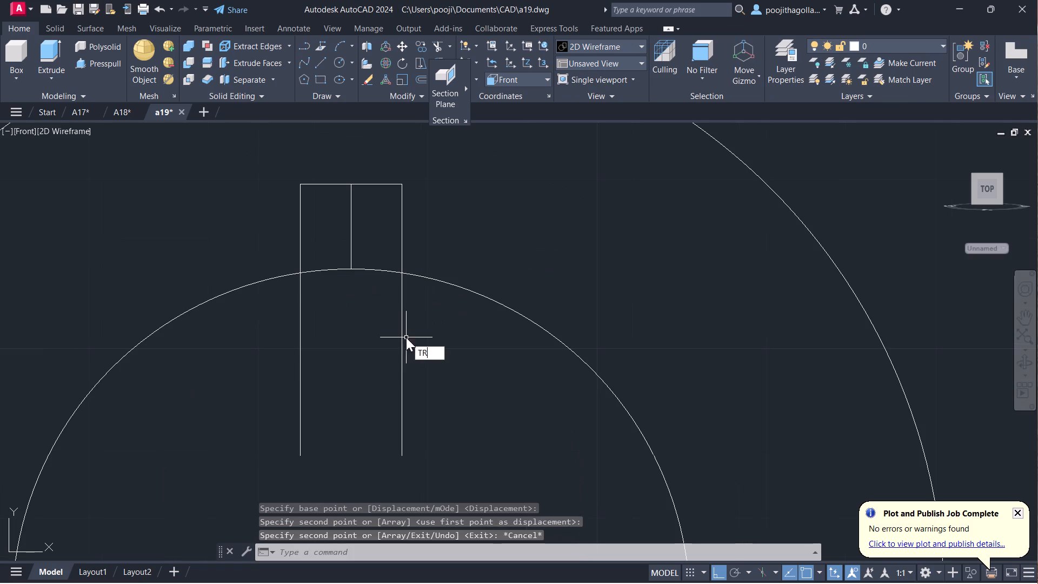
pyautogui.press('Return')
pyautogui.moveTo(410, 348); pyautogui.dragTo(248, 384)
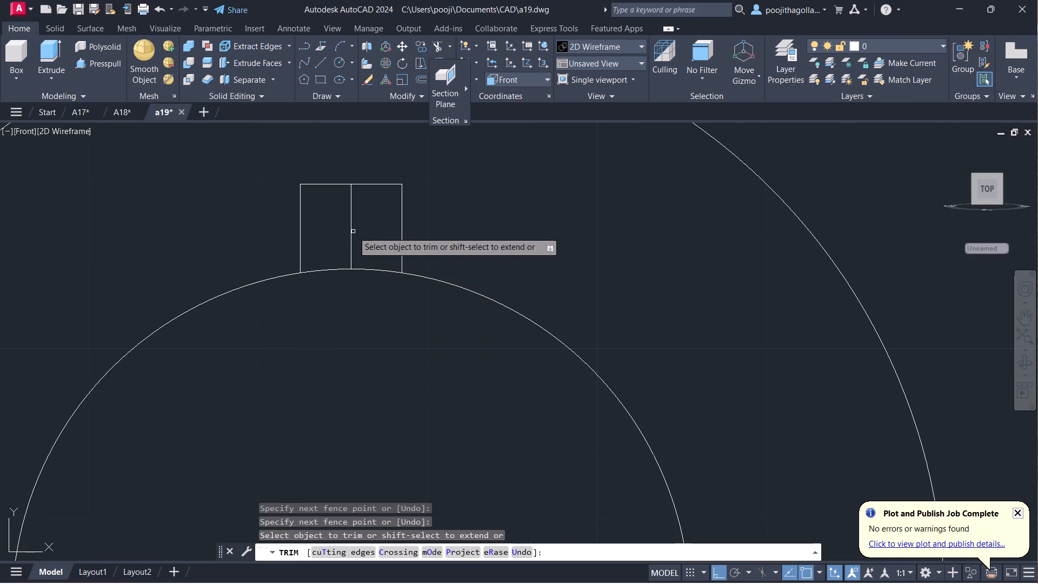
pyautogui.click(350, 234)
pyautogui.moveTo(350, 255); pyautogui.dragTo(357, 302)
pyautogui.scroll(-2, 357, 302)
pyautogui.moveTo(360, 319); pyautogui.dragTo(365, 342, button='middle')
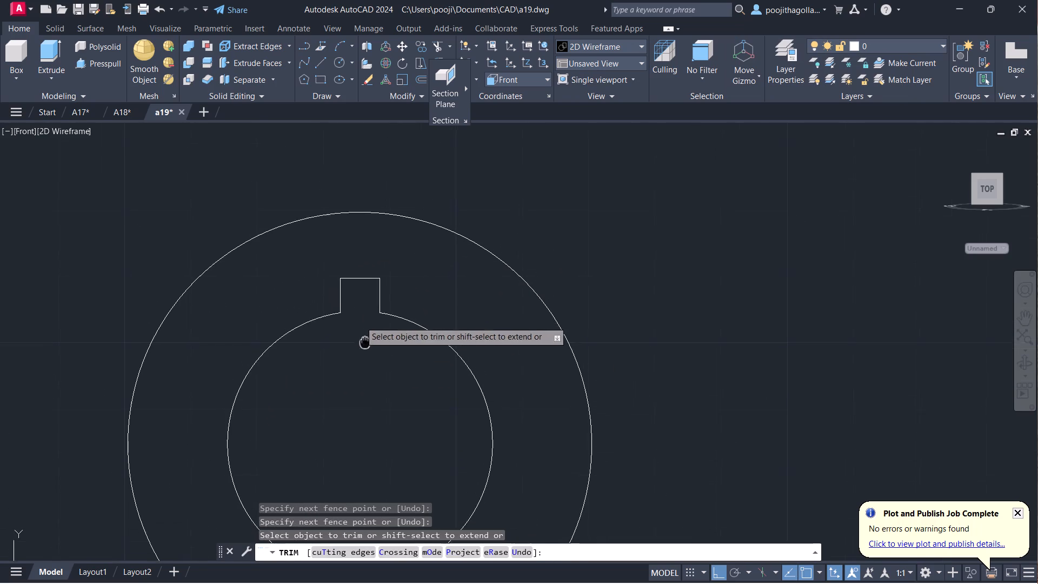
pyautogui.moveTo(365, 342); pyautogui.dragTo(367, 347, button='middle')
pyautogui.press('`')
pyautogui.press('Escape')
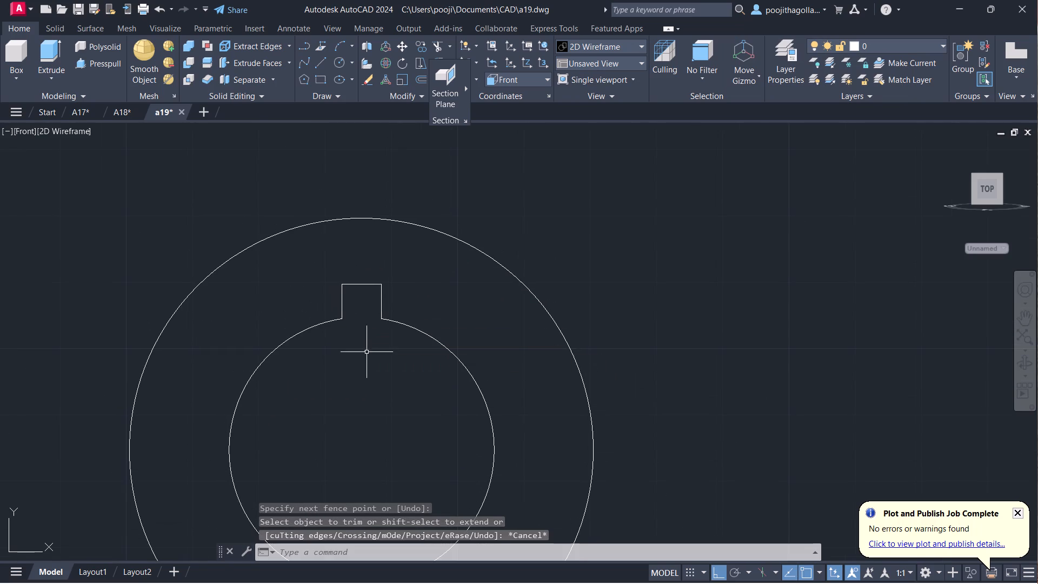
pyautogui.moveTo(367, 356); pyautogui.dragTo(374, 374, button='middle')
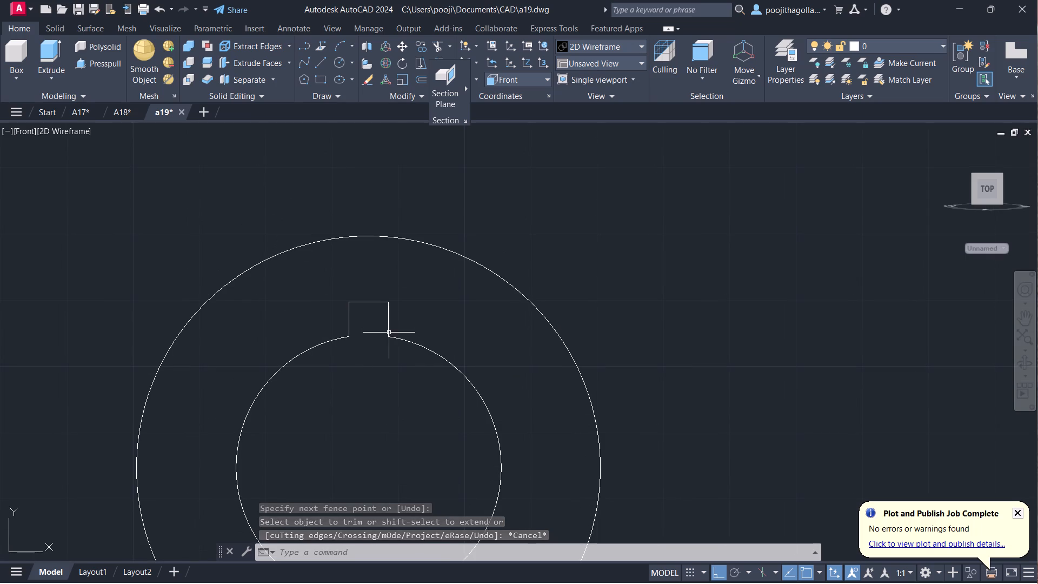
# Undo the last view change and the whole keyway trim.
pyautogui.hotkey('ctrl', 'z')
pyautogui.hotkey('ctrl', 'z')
# Erase the two long vertical lines on either side of the short centre line.
pyautogui.moveTo(377, 312); pyautogui.dragTo(396, 354, button='middle')
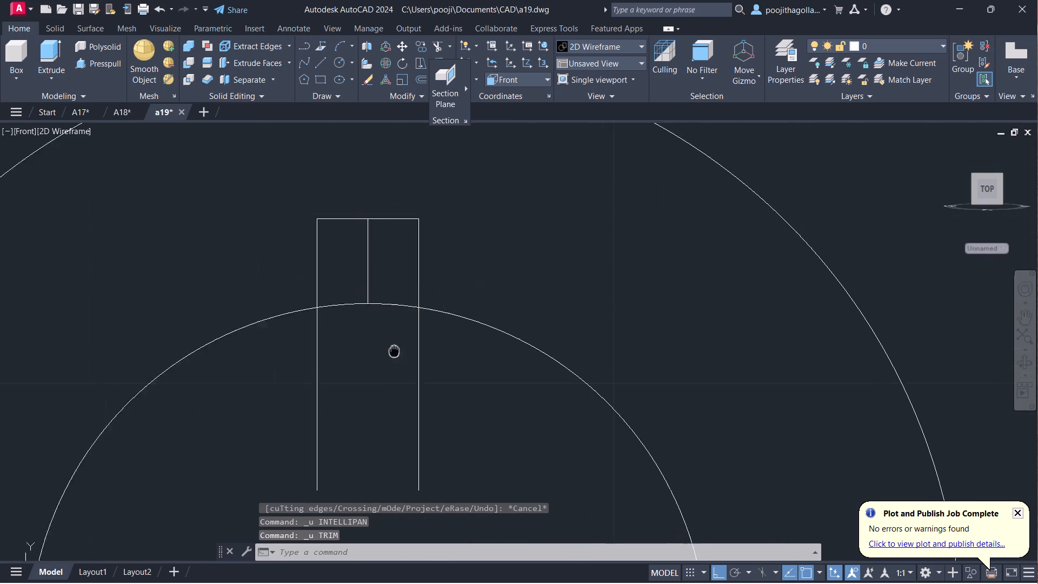
pyautogui.moveTo(396, 354); pyautogui.dragTo(409, 377, button='middle')
pyautogui.moveTo(447, 294); pyautogui.dragTo(441, 304)
pyautogui.click(417, 323)
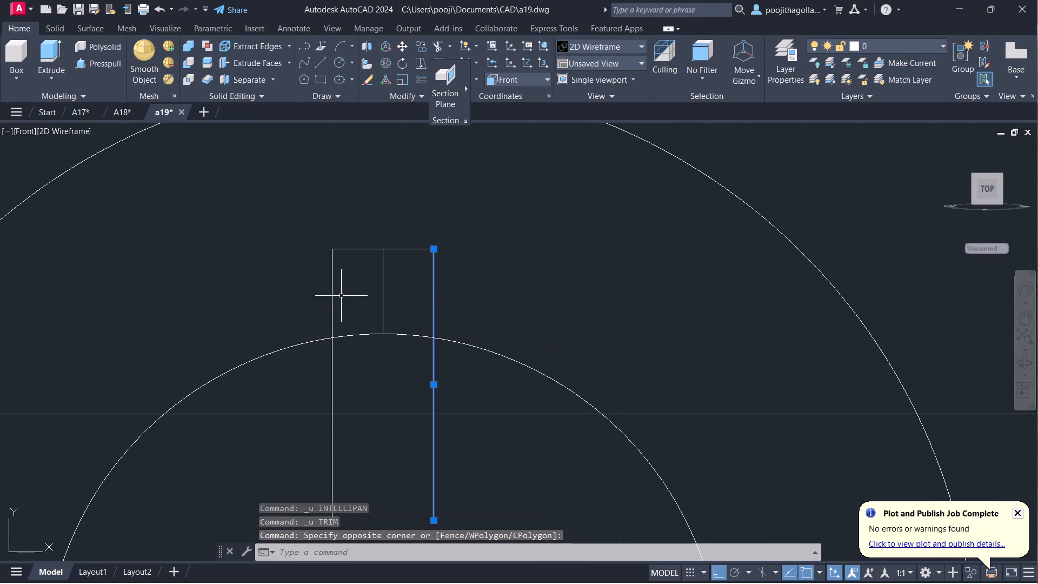
pyautogui.moveTo(341, 295); pyautogui.dragTo(334, 299)
pyautogui.click(318, 309)
pyautogui.press('Delete')
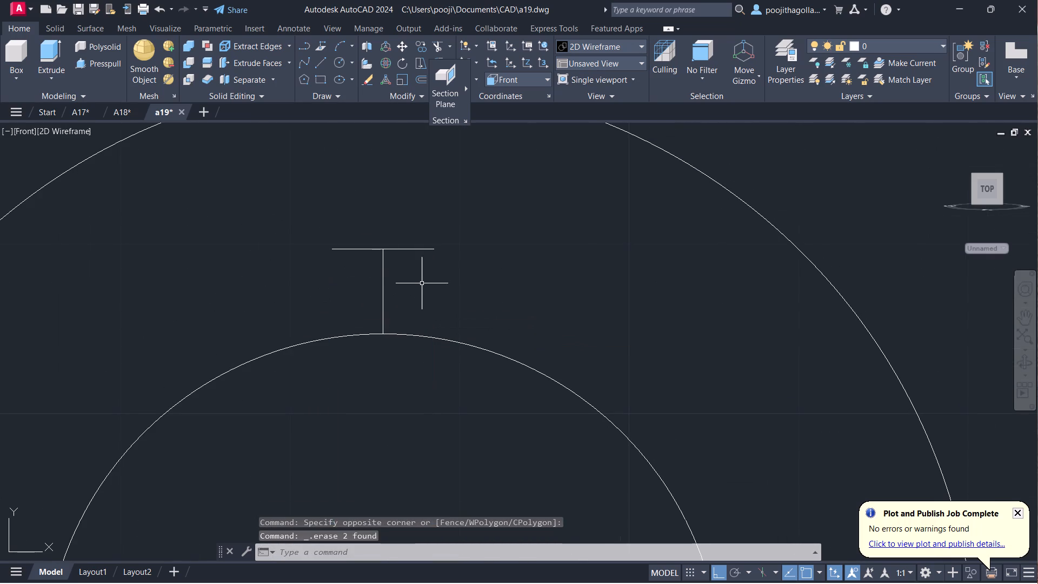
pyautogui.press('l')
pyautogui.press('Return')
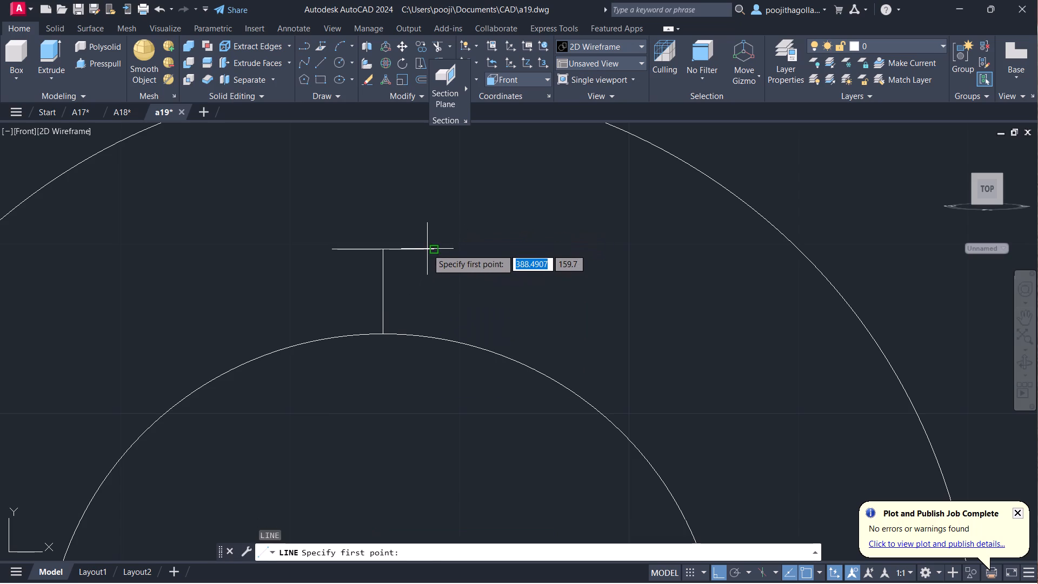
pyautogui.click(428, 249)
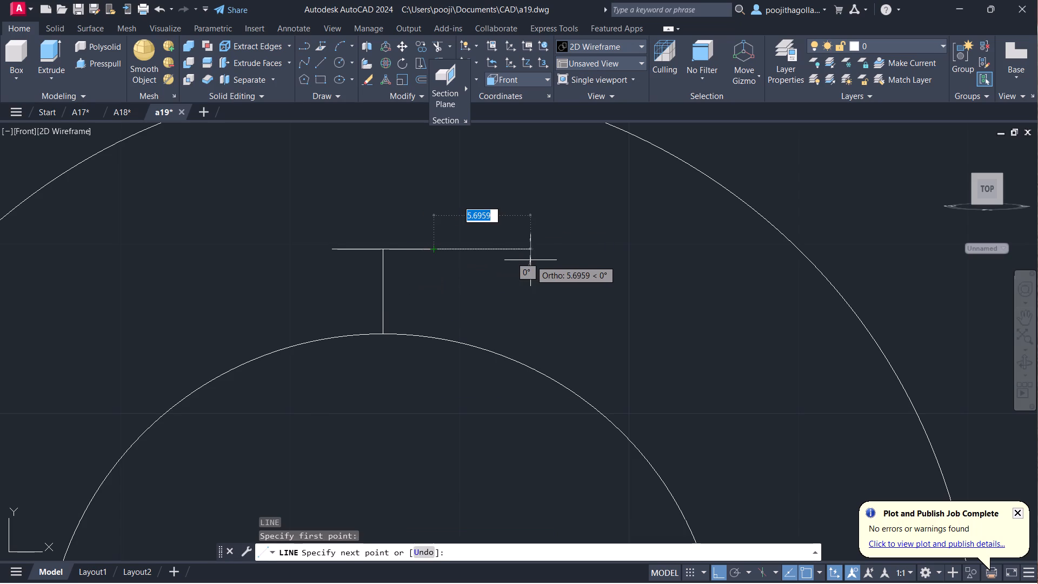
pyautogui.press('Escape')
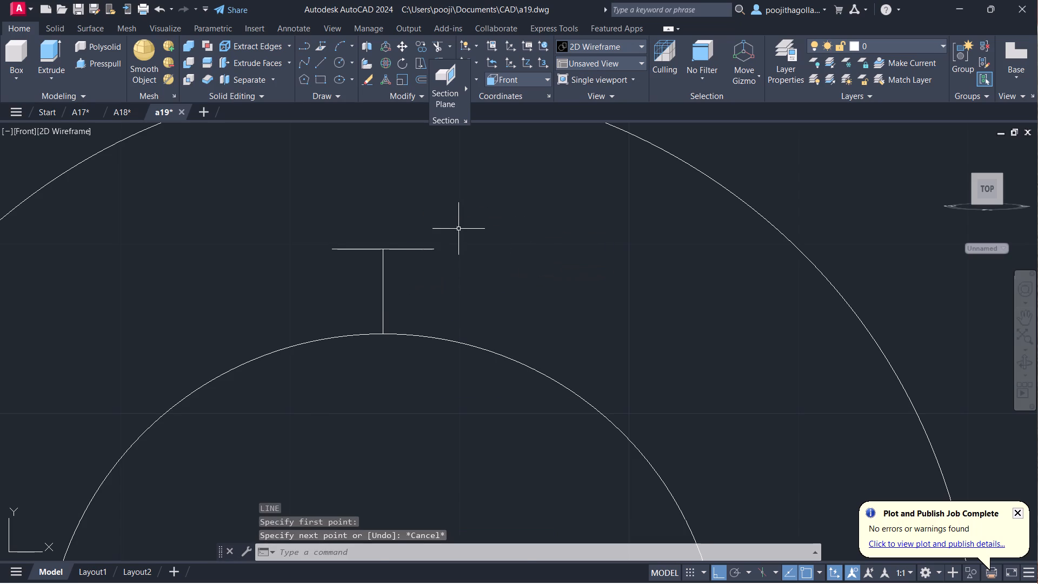
# Lengthen the right-hand horizontal line by 6 units outward from its right end.
pyautogui.click(442, 241)
pyautogui.click(418, 277)
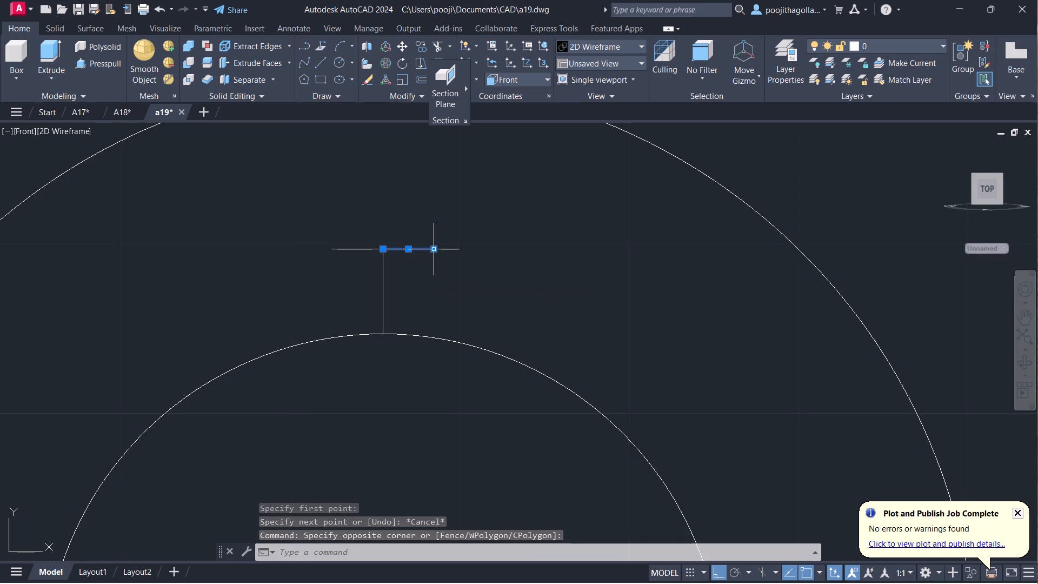
pyautogui.click(480, 281)
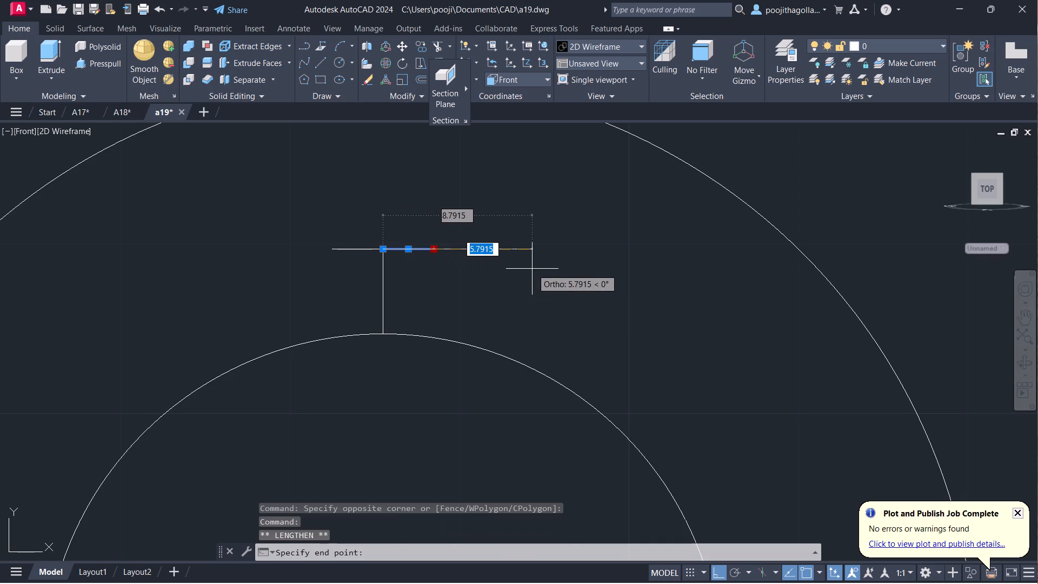
pyautogui.press('6')
pyautogui.press('Return')
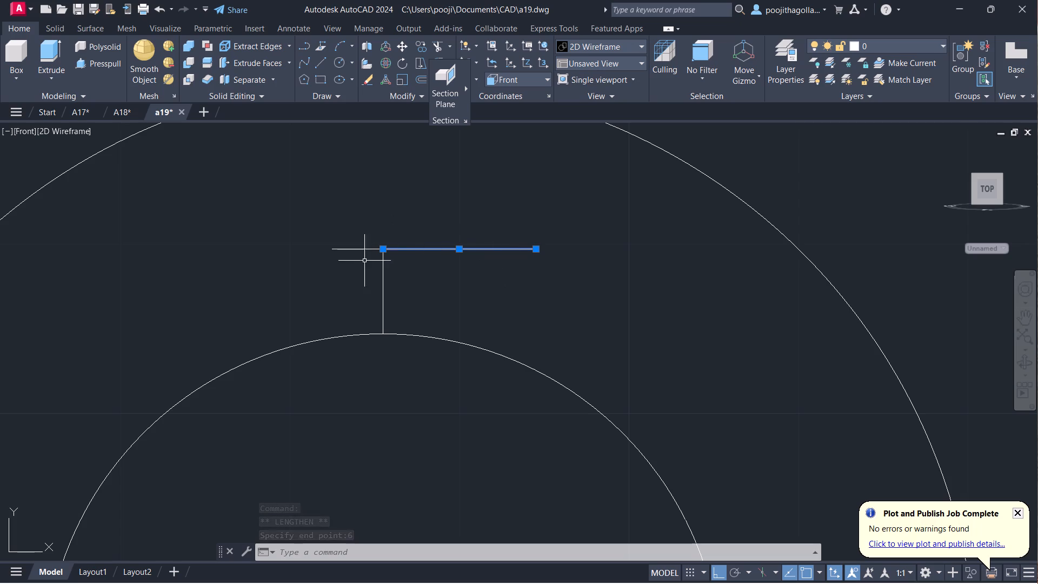
# Lengthen the left-hand horizontal line by 6 units outward from its left end and clear the selection.
pyautogui.moveTo(357, 237); pyautogui.dragTo(352, 242)
pyautogui.click(287, 293)
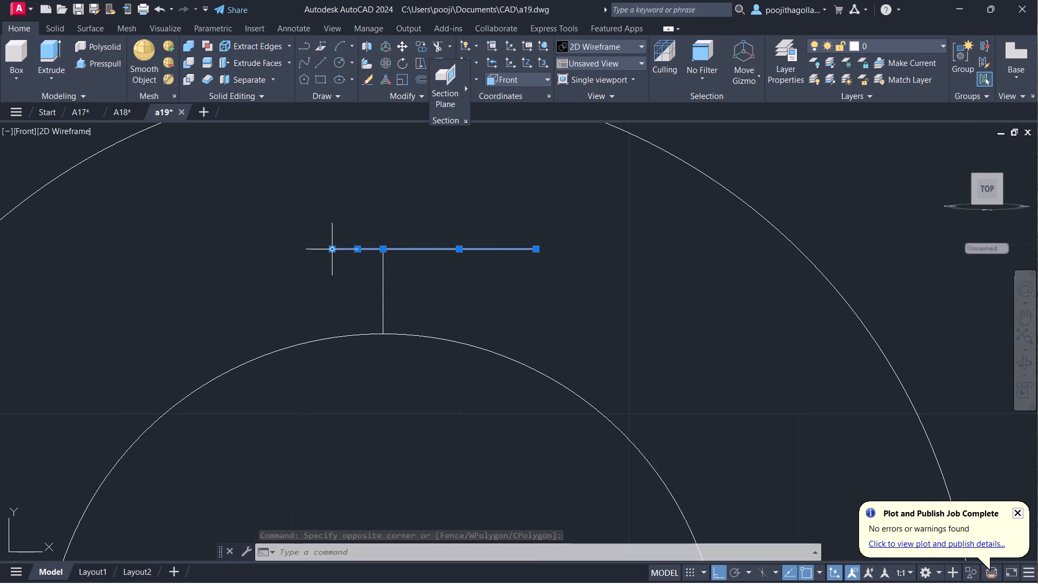
pyautogui.click(379, 286)
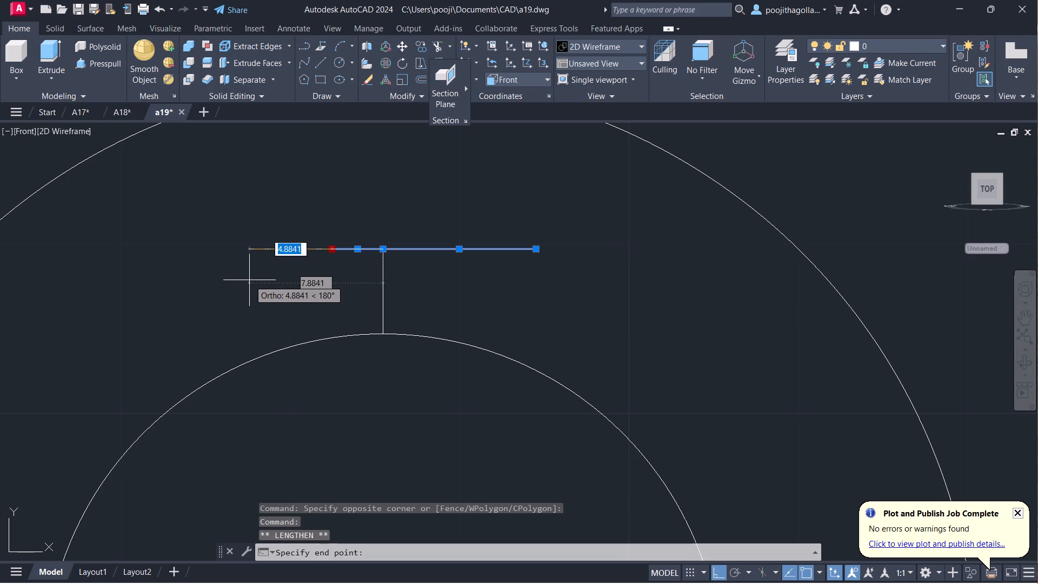
pyautogui.press('6')
pyautogui.press('Return')
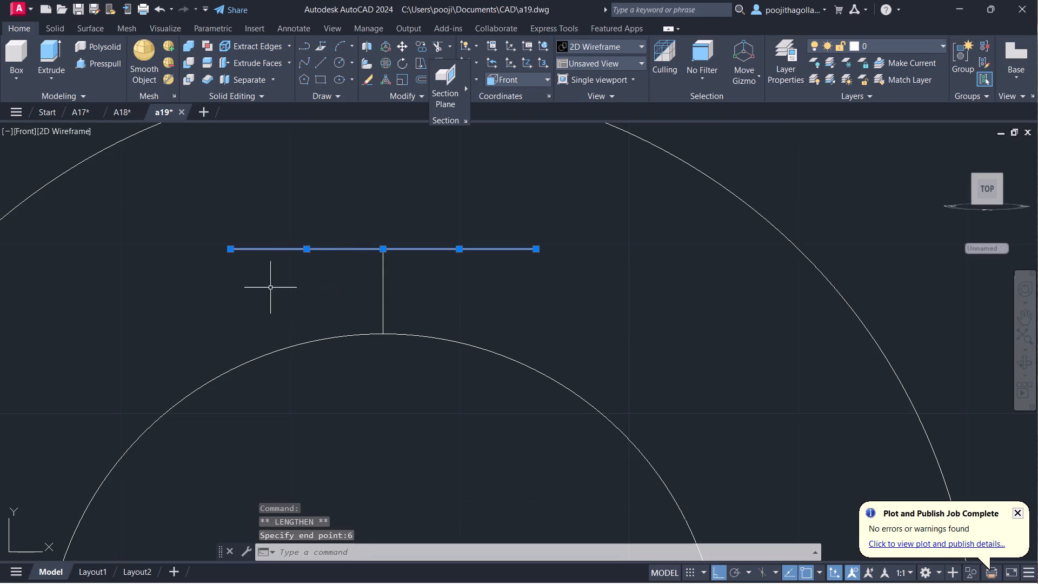
pyautogui.press('Escape')
# Draw a vertical line from the horizontal line's right end straight down past the inner circle's edge.
pyautogui.moveTo(332, 302); pyautogui.dragTo(330, 267, button='middle')
pyautogui.scroll(-1, 330, 267)
pyautogui.moveTo(331, 269); pyautogui.dragTo(342, 315, button='middle')
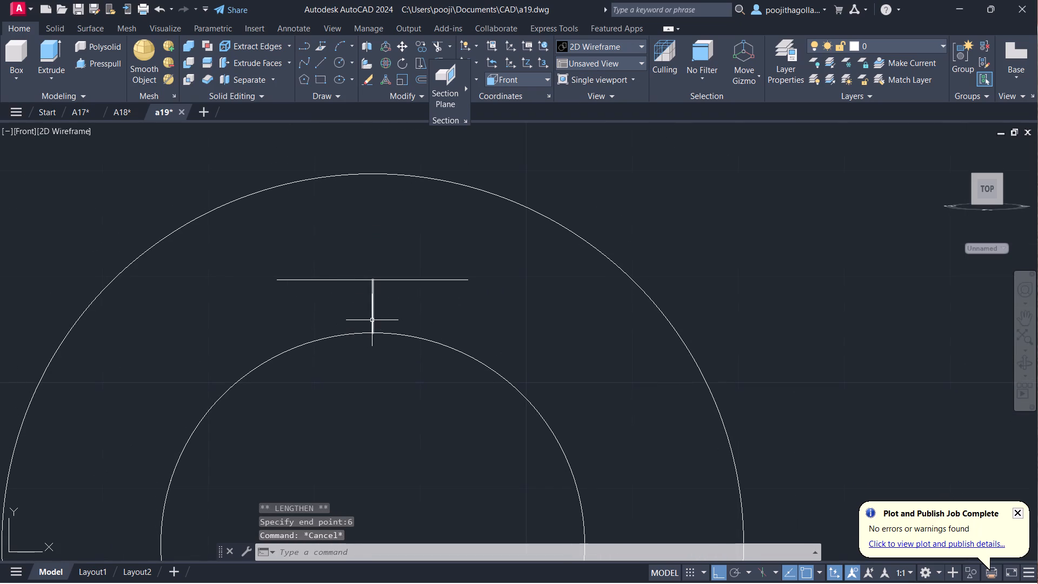
pyautogui.press('l')
pyautogui.press('Return')
pyautogui.moveTo(467, 277); pyautogui.dragTo(468, 289)
pyautogui.click(490, 448)
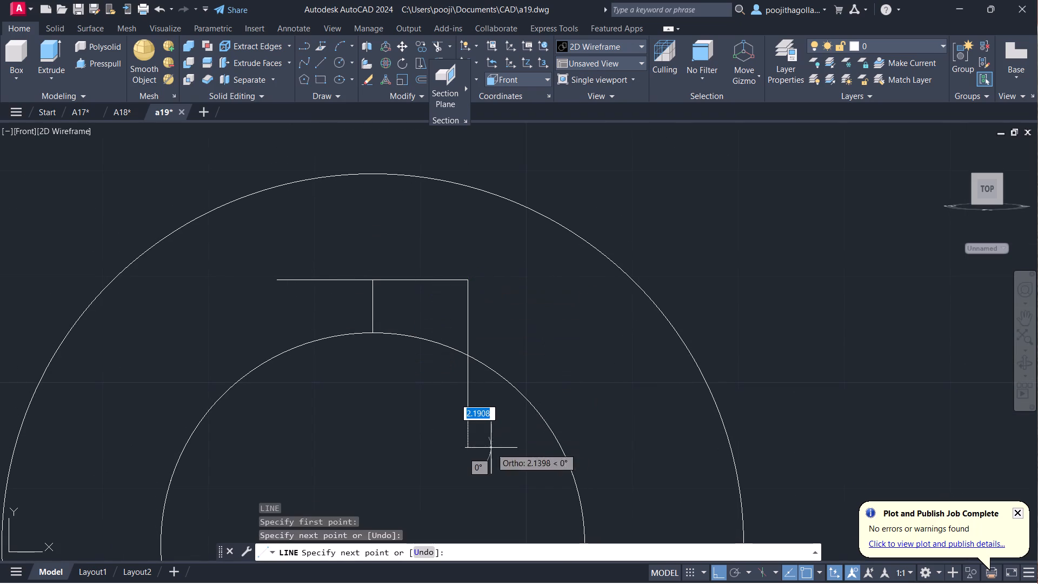
pyautogui.press('Escape')
# Draw a vertical line about 13.7 units straight down from the left end of the horizontal line.
pyautogui.press('l')
pyautogui.press('Return')
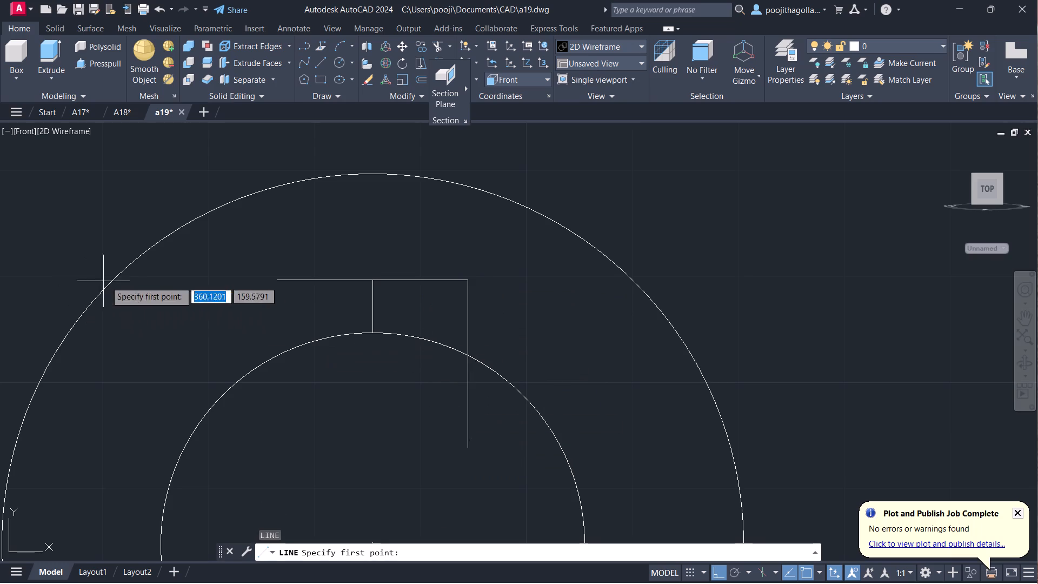
pyautogui.moveTo(275, 281); pyautogui.dragTo(280, 289)
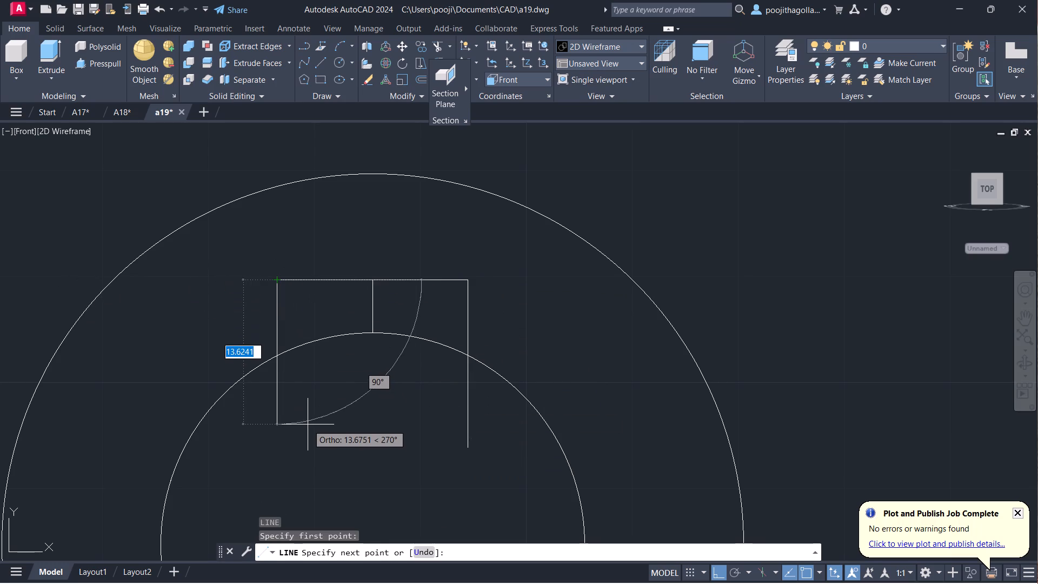
pyautogui.click(308, 424)
pyautogui.press('Escape')
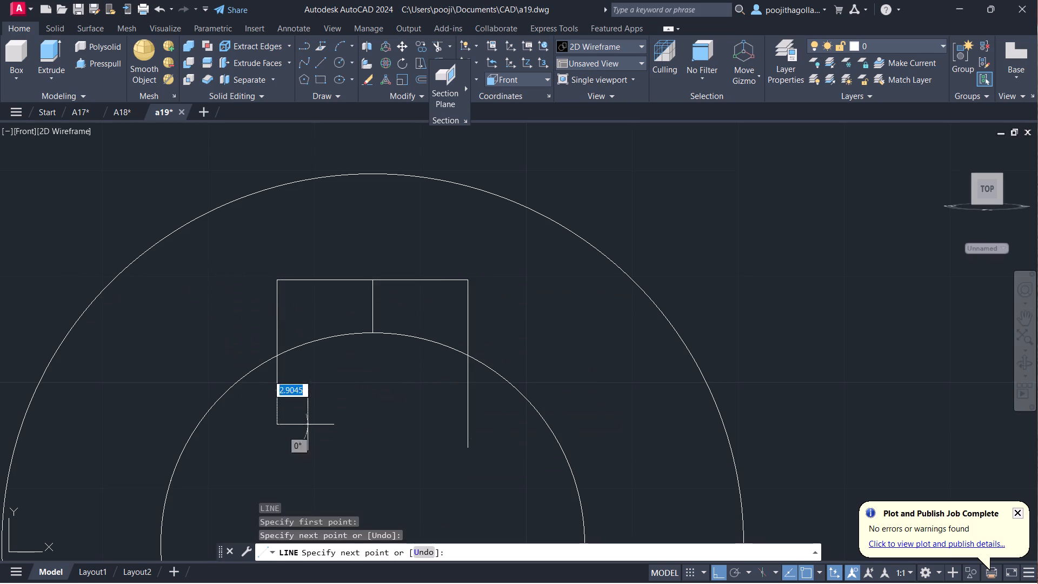
# Trim both vertical lines inside the inner circle, and remove the short centre line and the arc across the keyway opening.
pyautogui.moveTo(327, 439); pyautogui.dragTo(327, 430, button='middle')
pyautogui.write('TR')
pyautogui.press('Return')
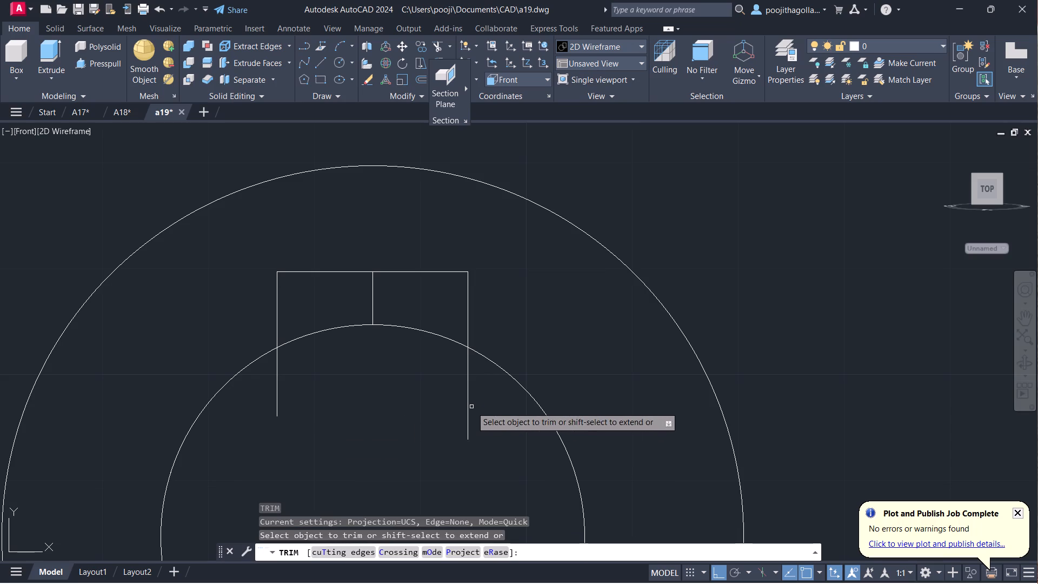
pyautogui.moveTo(471, 407); pyautogui.dragTo(463, 407)
pyautogui.click(431, 420)
pyautogui.moveTo(249, 390); pyautogui.dragTo(318, 388)
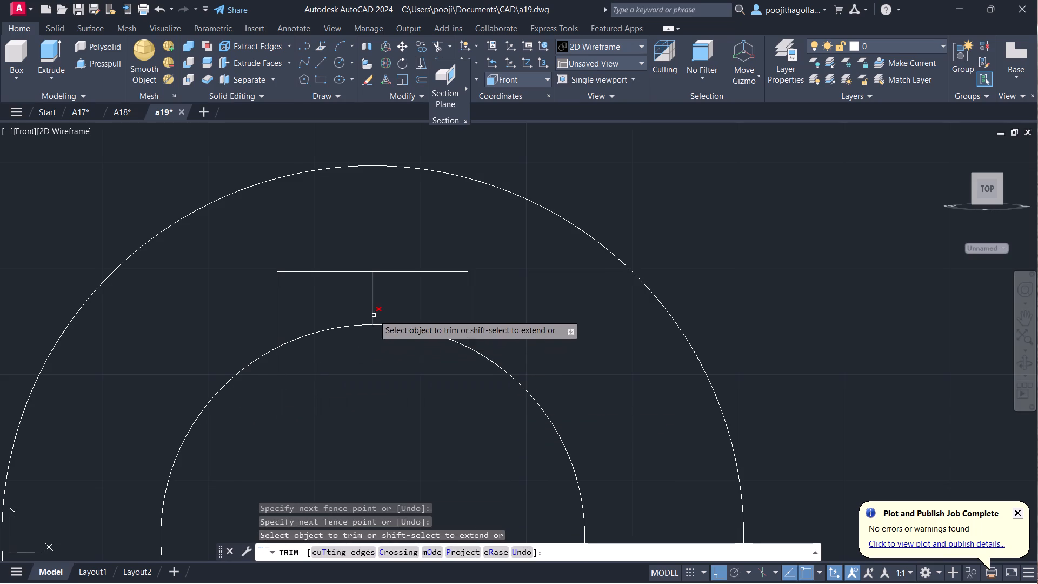
pyautogui.moveTo(378, 300); pyautogui.dragTo(377, 312)
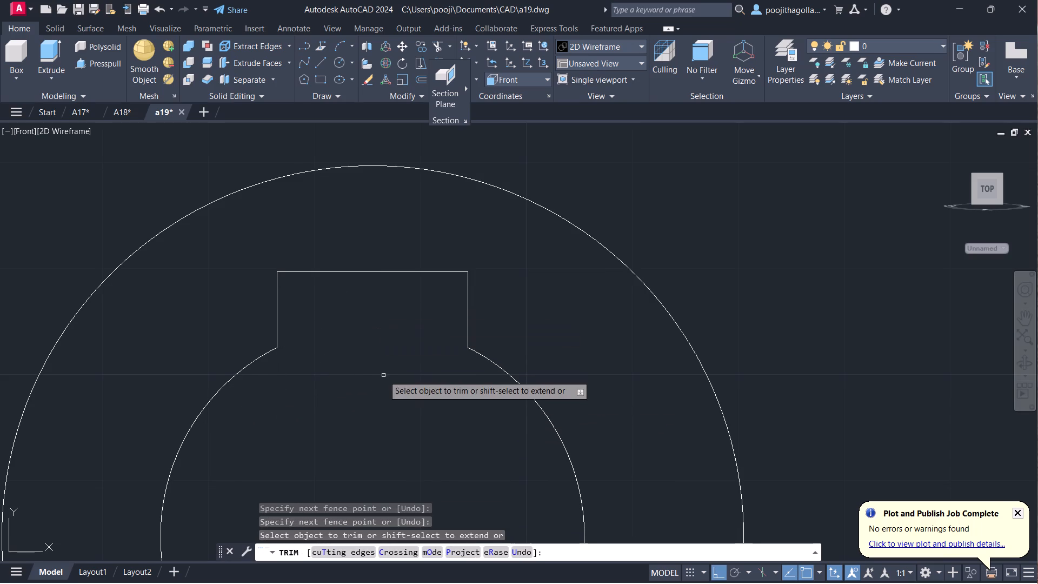
pyautogui.press('Escape')
# Select the whole profile and join the keyway lines and inner arc into one polyline.
pyautogui.scroll(-2, 390, 389)
pyautogui.moveTo(398, 349); pyautogui.dragTo(398, 331, button='middle')
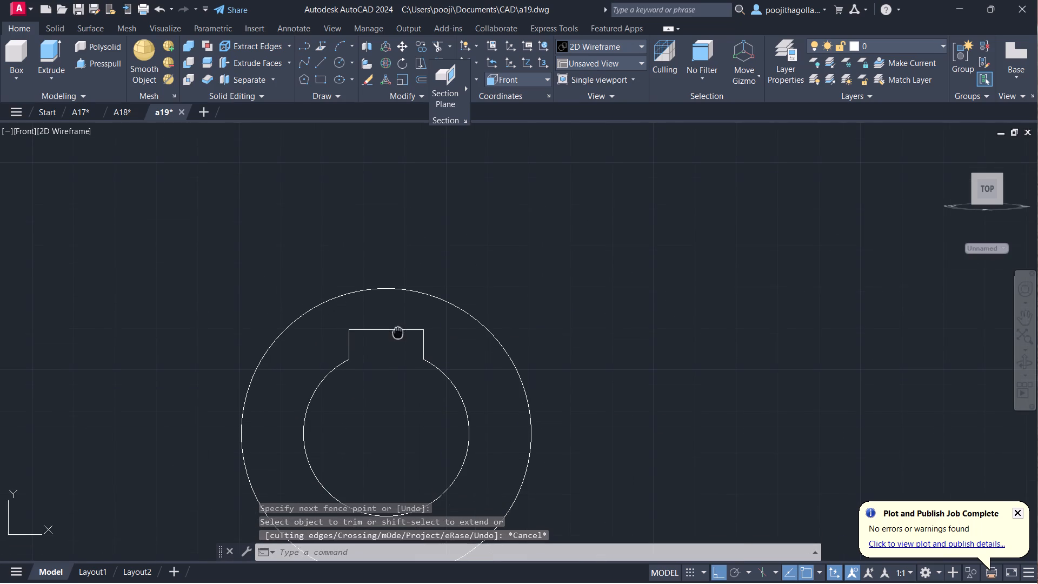
pyautogui.moveTo(398, 331); pyautogui.dragTo(396, 331, button='middle')
pyautogui.scroll(-1, 394, 351)
pyautogui.moveTo(394, 351); pyautogui.dragTo(383, 336, button='middle')
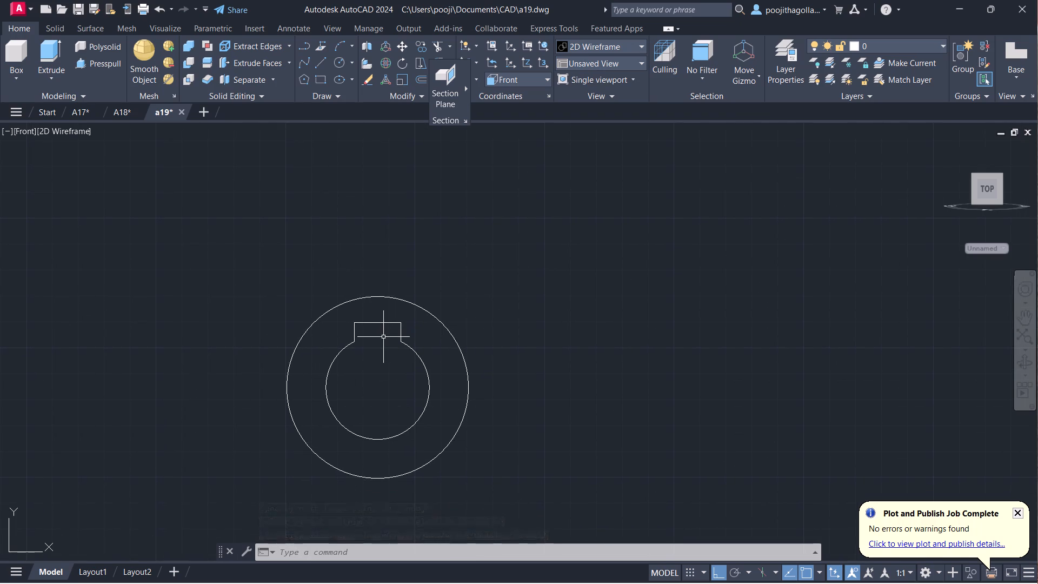
pyautogui.scroll(-1, 383, 337)
pyautogui.moveTo(383, 337); pyautogui.dragTo(367, 311, button='middle')
pyautogui.scroll(1, 365, 316)
pyautogui.middleClick(365, 316)
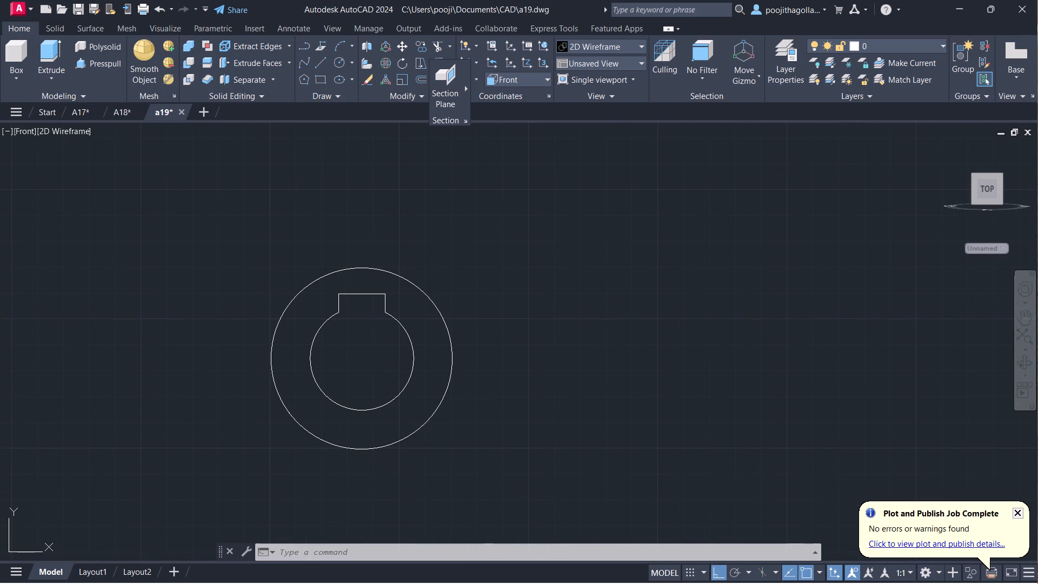
pyautogui.moveTo(357, 322); pyautogui.dragTo(353, 313, button='middle')
pyautogui.moveTo(577, 249); pyautogui.dragTo(495, 314)
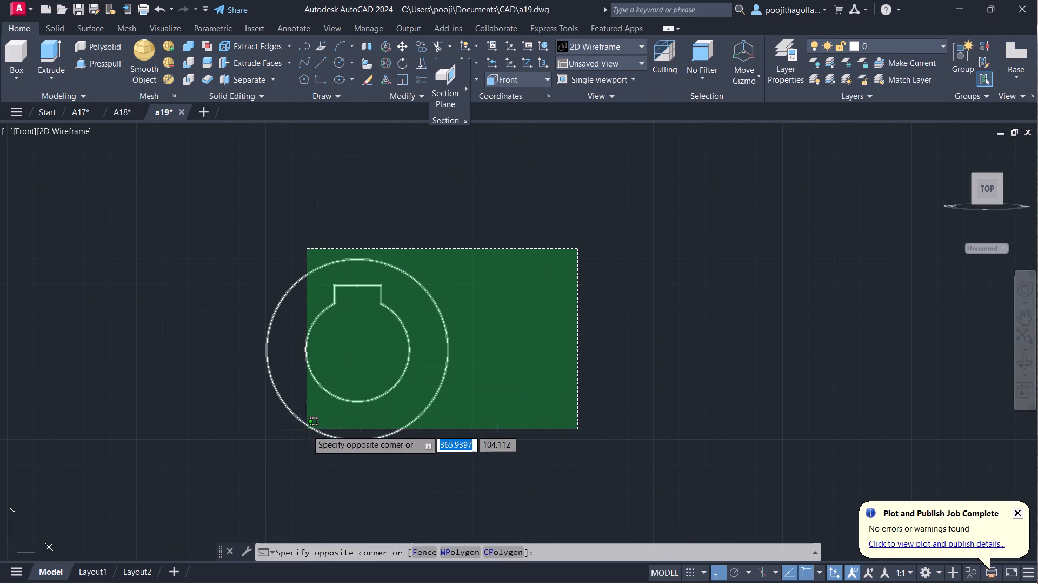
pyautogui.click(211, 485)
pyautogui.press('j')
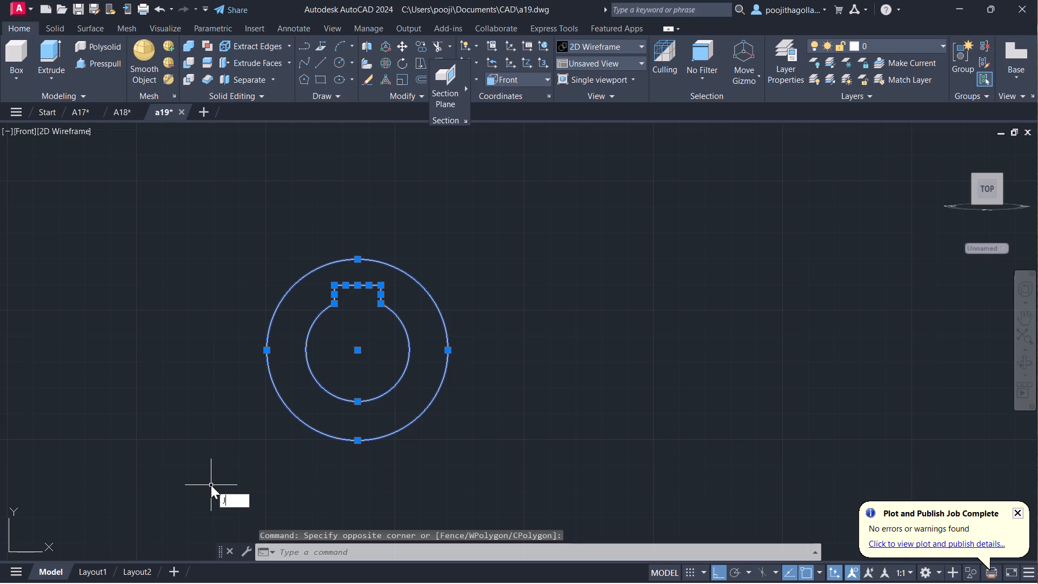
pyautogui.press('Return')
# Draw a separate radius 45 circle beside the keyway profile, clear of its outer circle.
pyautogui.moveTo(328, 402); pyautogui.dragTo(309, 421, button='middle')
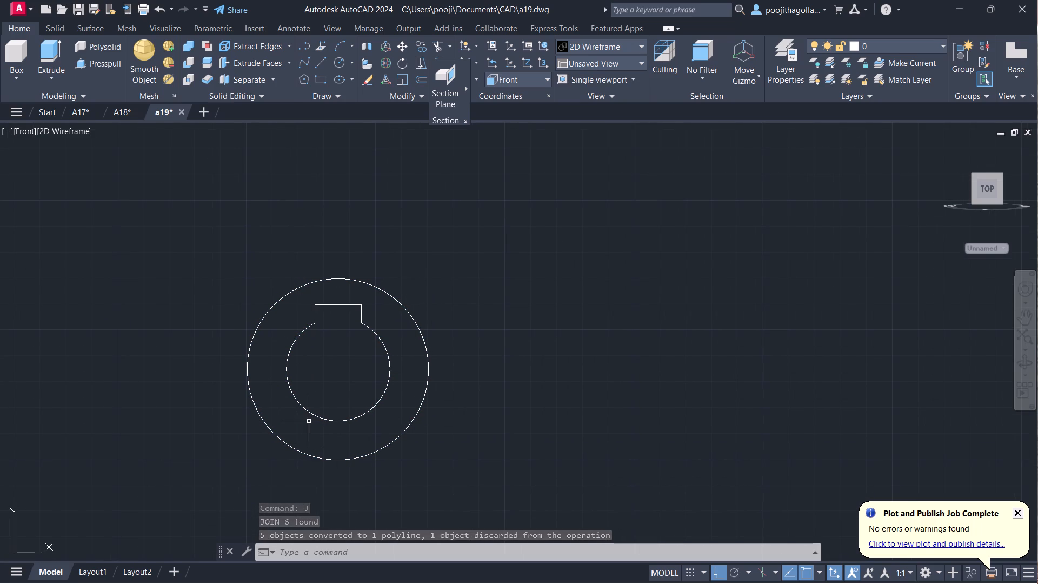
pyautogui.scroll(-1, 308, 421)
pyautogui.moveTo(301, 417); pyautogui.dragTo(254, 409, button='middle')
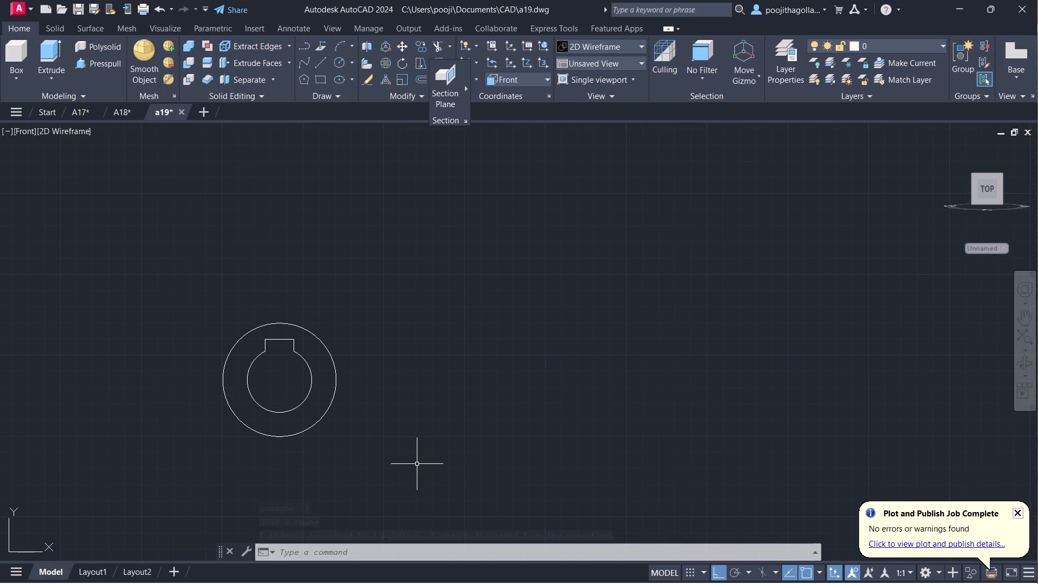
pyautogui.press('c')
pyautogui.press('Return')
pyautogui.click(508, 383)
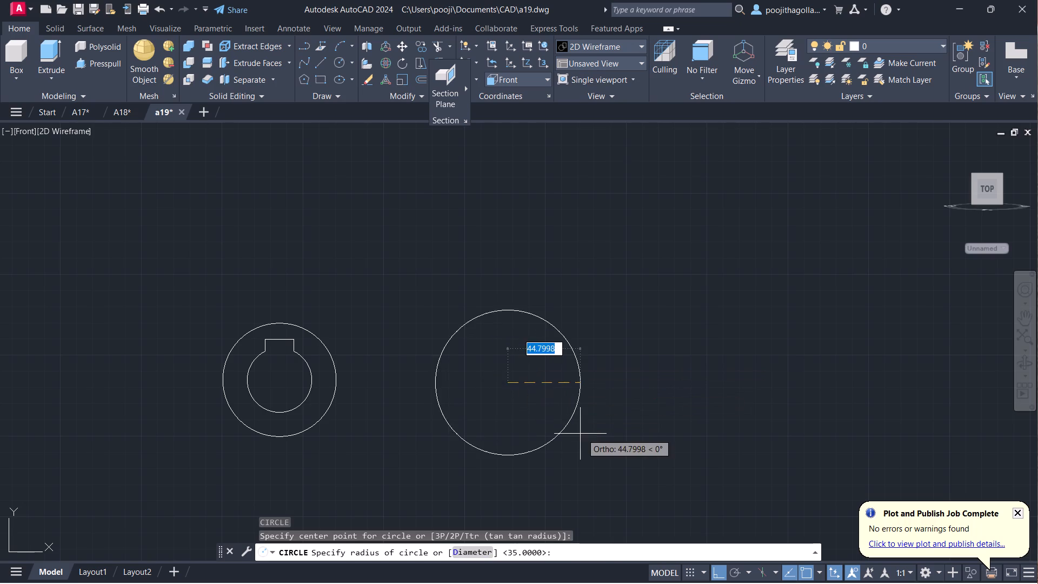
pyautogui.moveTo(581, 434); pyautogui.dragTo(550, 390, button='middle')
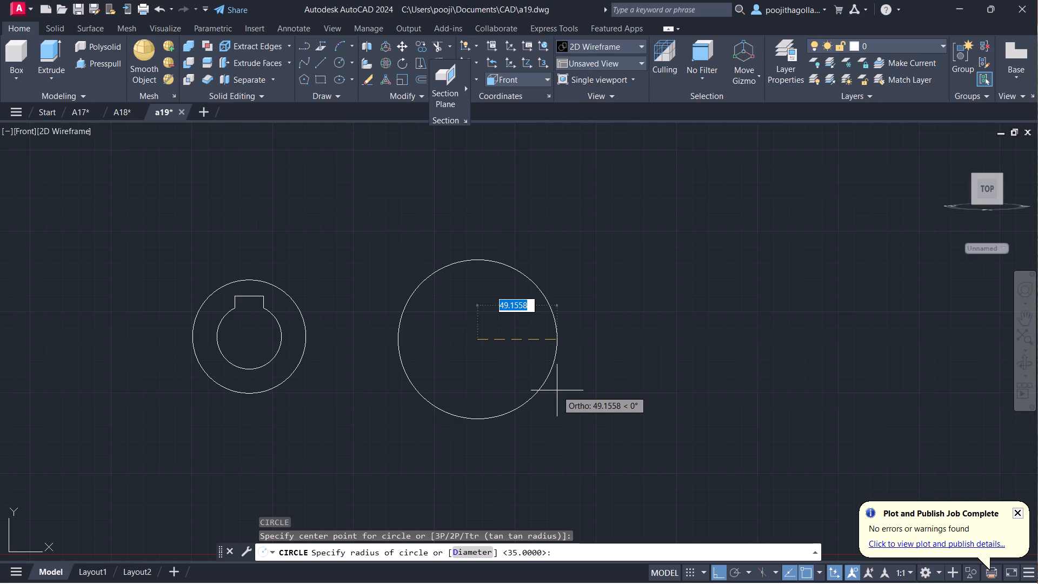
pyautogui.write('45')
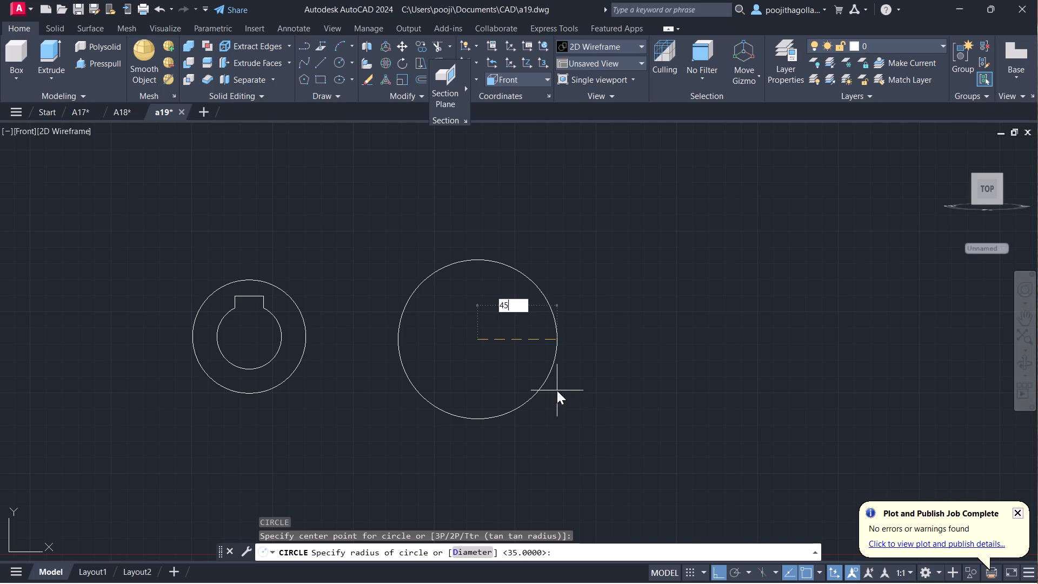
pyautogui.press('Return')
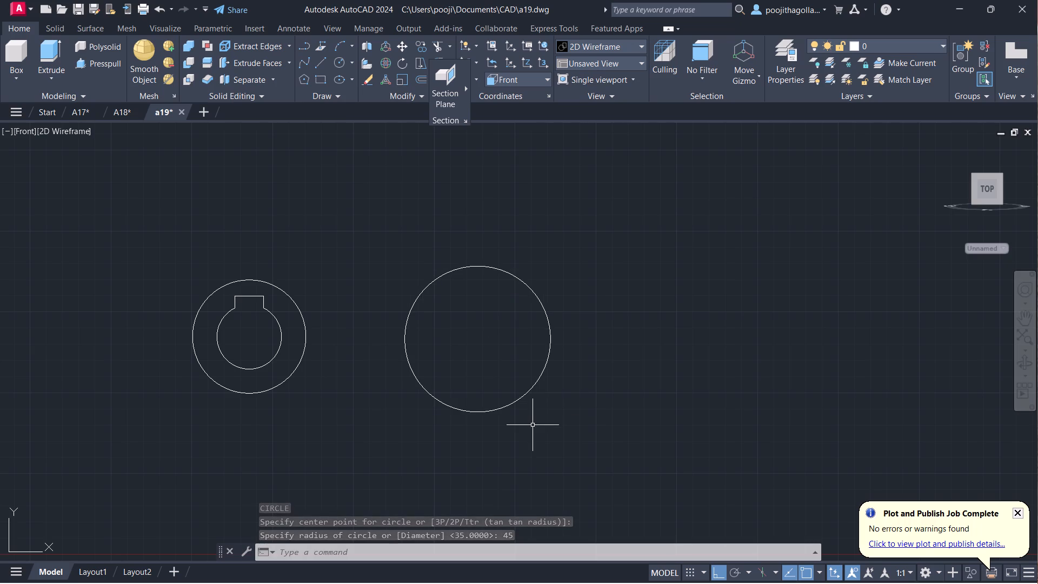
# Orbit to an angled 3D view and presspull the radius 45 circle 50 units backward into a solid cylinder.
pyautogui.moveTo(533, 425); pyautogui.dragTo(511, 397, button='middle')
pyautogui.scroll(1, 457, 368)
pyautogui.moveTo(457, 368); pyautogui.dragTo(458, 395, button='middle')
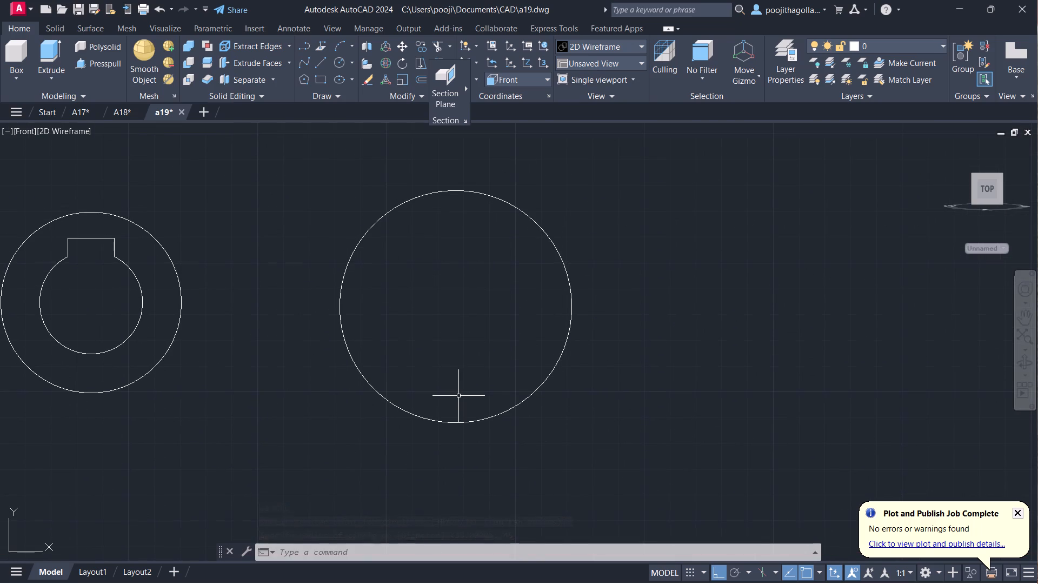
pyautogui.moveTo(481, 348); pyautogui.dragTo(490, 365, button='middle')
pyautogui.scroll(-1, 508, 343)
pyautogui.moveTo(516, 343); pyautogui.dragTo(494, 335, button='middle')
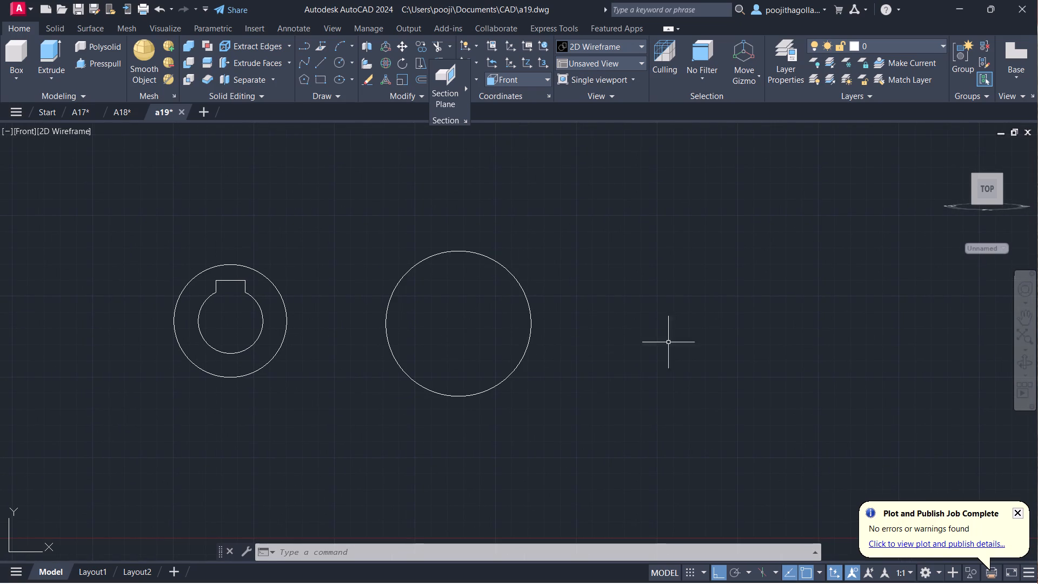
pyautogui.click(1023, 359)
pyautogui.moveTo(759, 358); pyautogui.dragTo(635, 386)
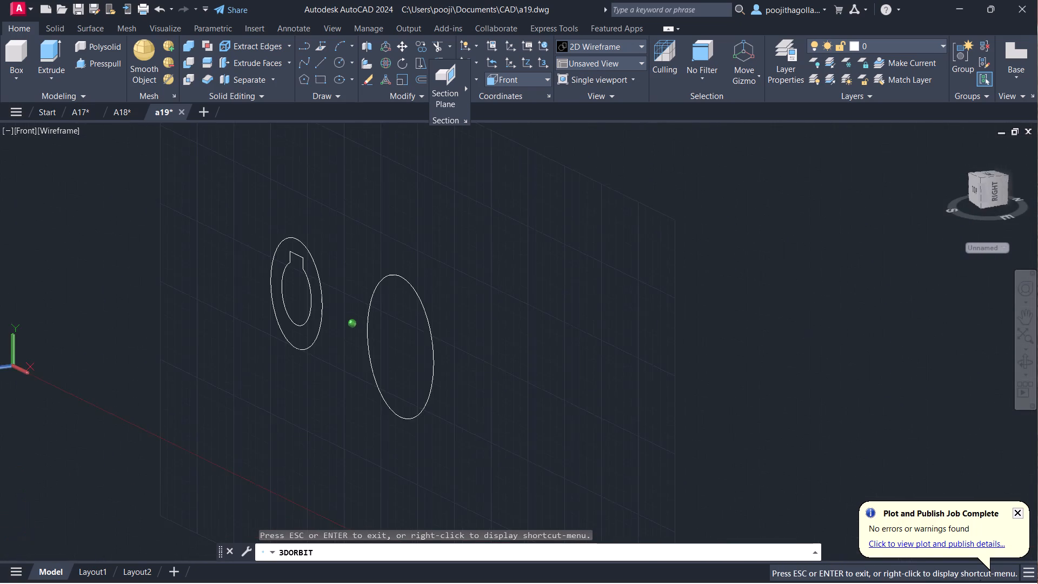
pyautogui.moveTo(635, 386); pyautogui.dragTo(657, 416)
pyautogui.press('Escape')
pyautogui.scroll(2, 420, 417)
pyautogui.moveTo(423, 413); pyautogui.dragTo(448, 443, button='middle')
pyautogui.scroll(-1, 441, 428)
pyautogui.moveTo(423, 398); pyautogui.dragTo(411, 374, button='middle')
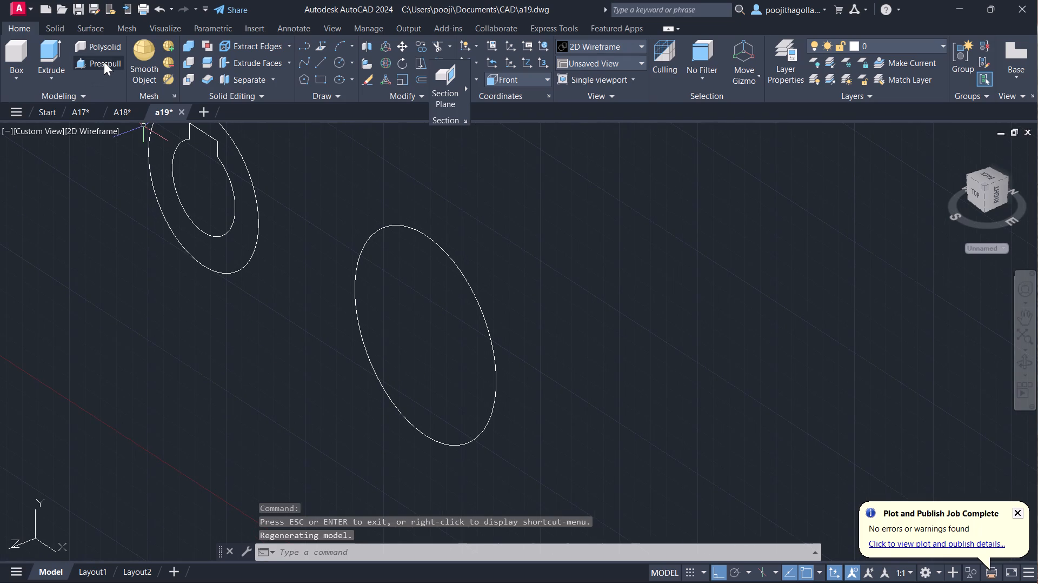
pyautogui.click(104, 61)
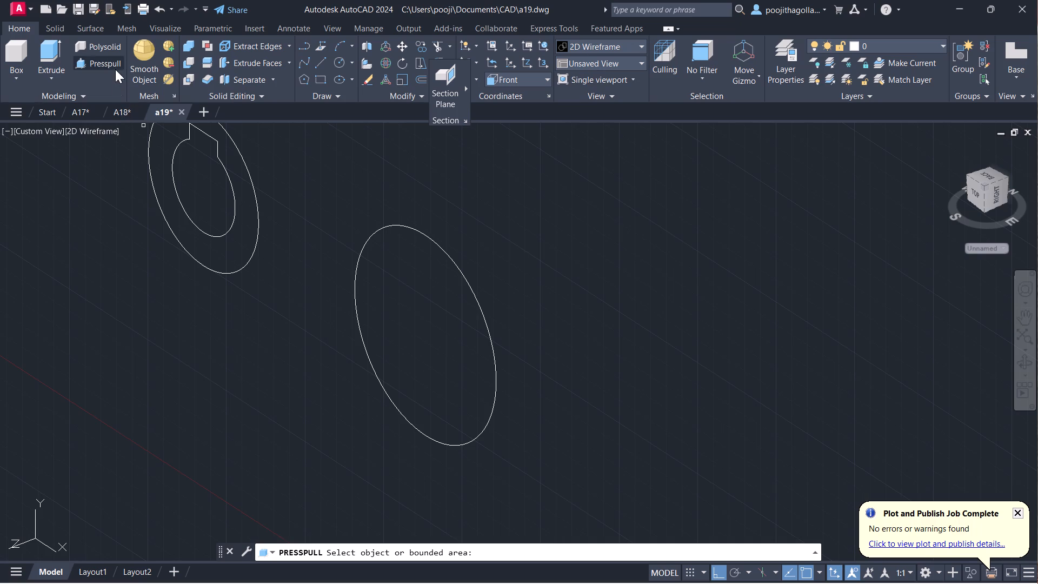
pyautogui.click(115, 68)
pyautogui.click(452, 283)
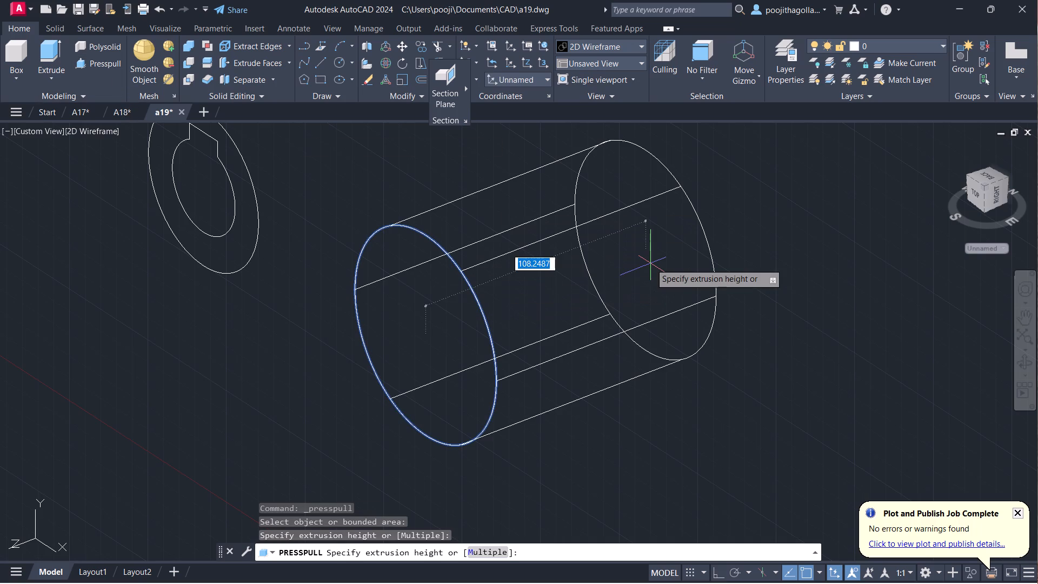
pyautogui.write('50')
pyautogui.press('Return')
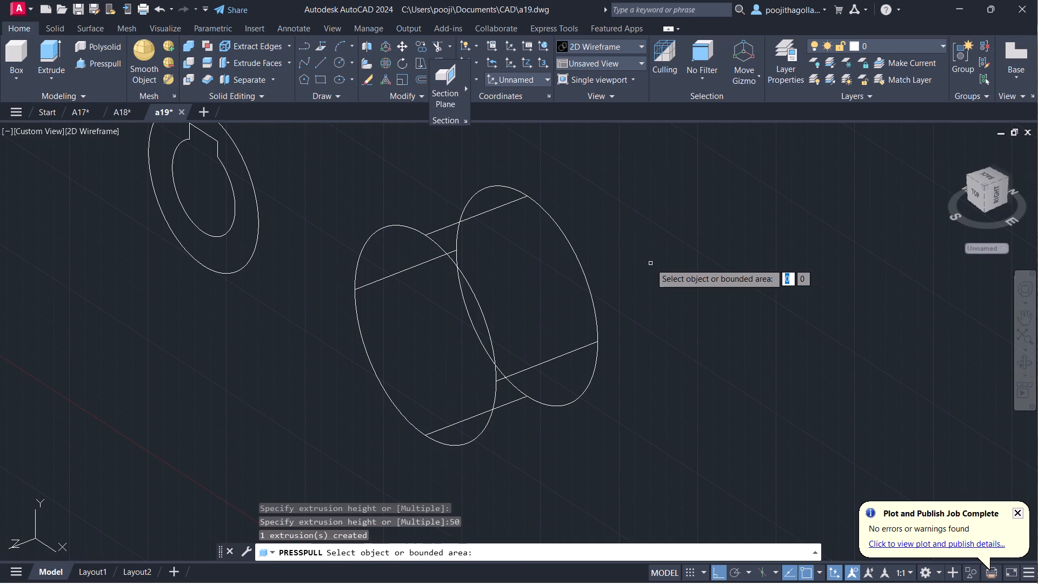
pyautogui.press('Escape')
# Set the viewport's visual style to Shades of Gray.
pyautogui.scroll(1, 558, 320)
pyautogui.moveTo(556, 320); pyautogui.dragTo(577, 350, button='middle')
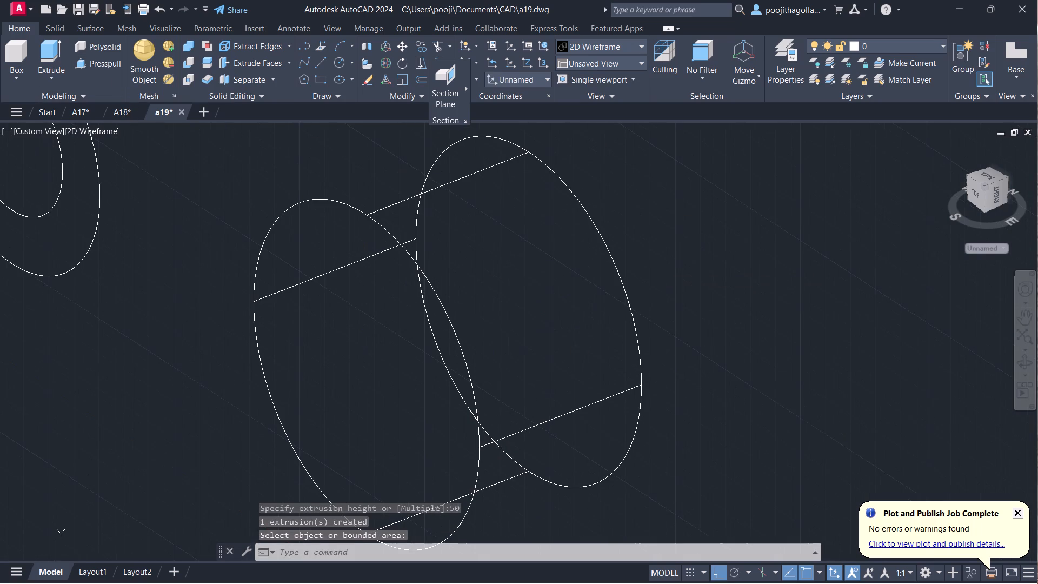
pyautogui.moveTo(563, 326); pyautogui.dragTo(545, 280, button='middle')
pyautogui.click(92, 125)
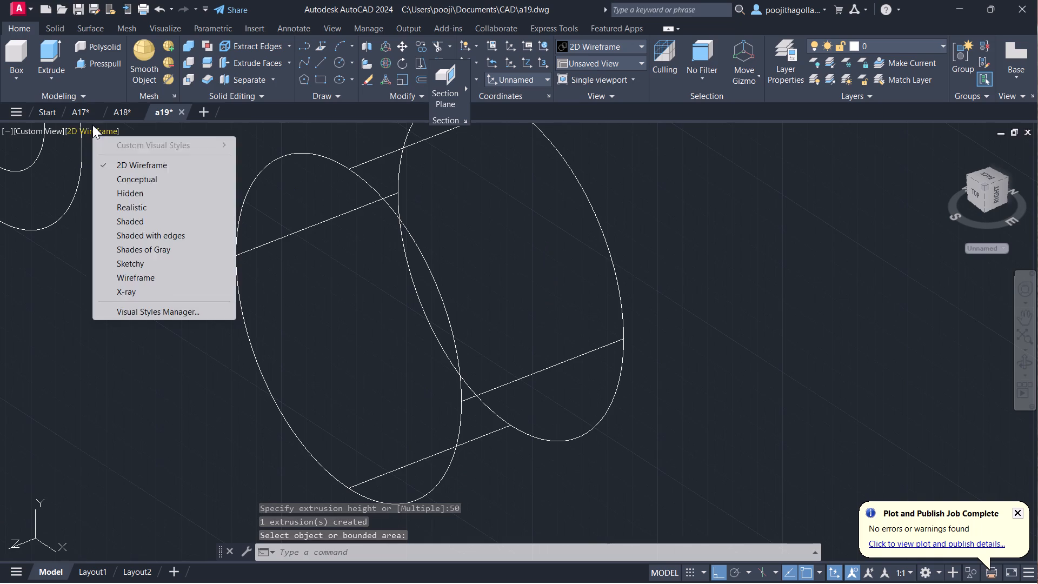
pyautogui.click(148, 248)
pyautogui.scroll(-2, 326, 274)
pyautogui.moveTo(367, 294); pyautogui.dragTo(419, 311, button='middle')
pyautogui.moveTo(414, 314); pyautogui.dragTo(410, 303, button='middle')
pyautogui.scroll(1, 410, 302)
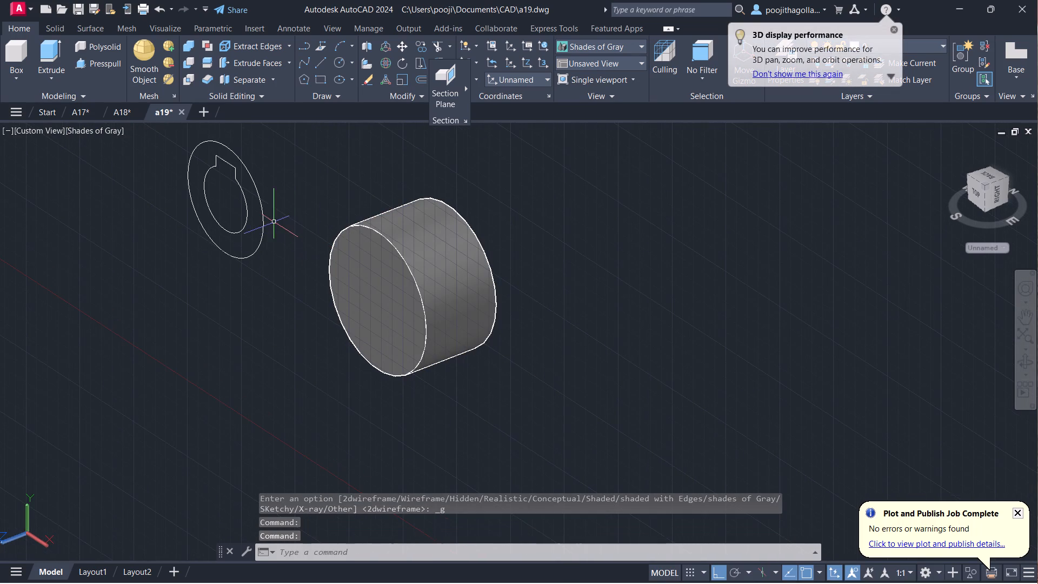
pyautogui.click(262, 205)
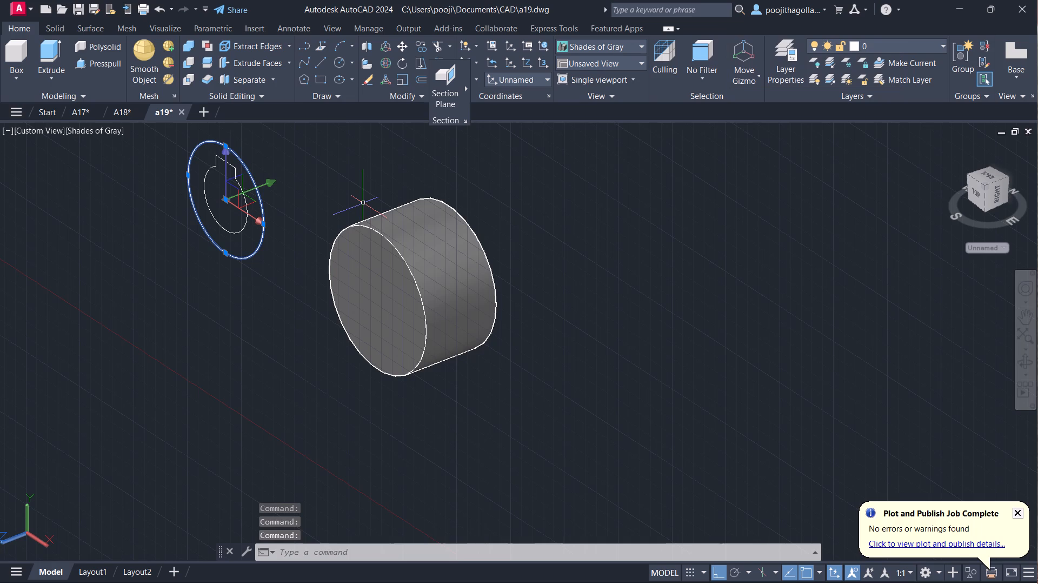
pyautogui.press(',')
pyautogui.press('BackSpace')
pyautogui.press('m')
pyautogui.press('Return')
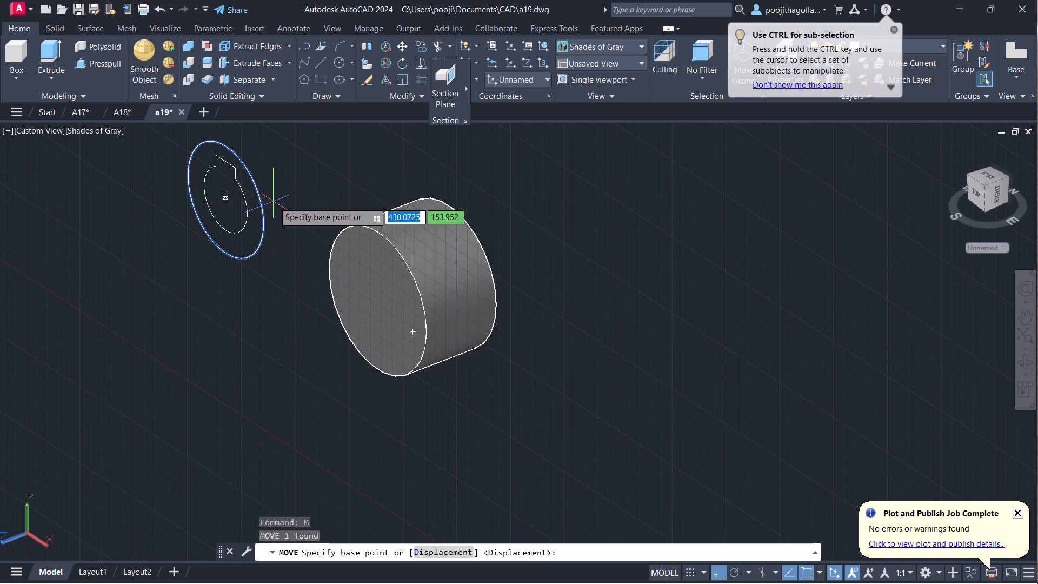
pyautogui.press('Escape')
# Move the radius 35 circle and keyway profile together from their common centre to the centre of the cylinder's front face.
pyautogui.moveTo(291, 187); pyautogui.dragTo(264, 220)
pyautogui.click(178, 273)
pyautogui.press('m')
pyautogui.press('Return')
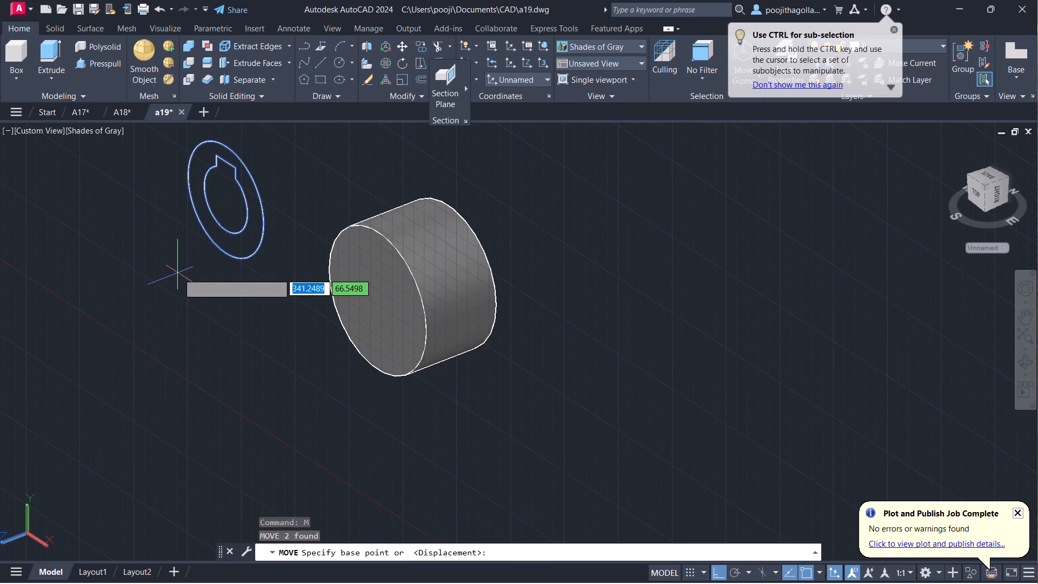
pyautogui.scroll(3, 230, 200)
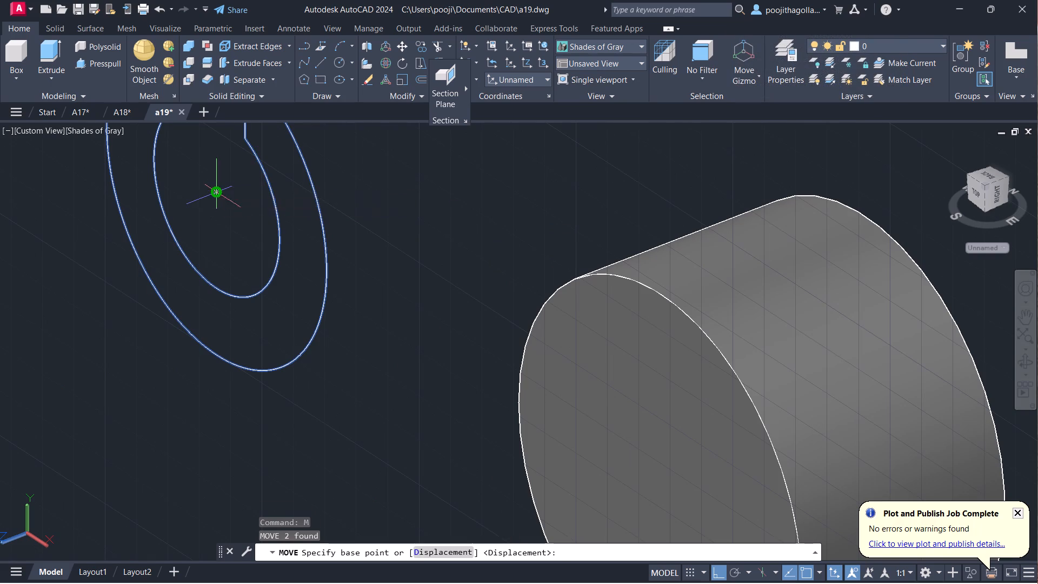
pyautogui.click(215, 189)
pyautogui.scroll(-2, 395, 320)
pyautogui.moveTo(452, 355); pyautogui.dragTo(392, 262, button='middle')
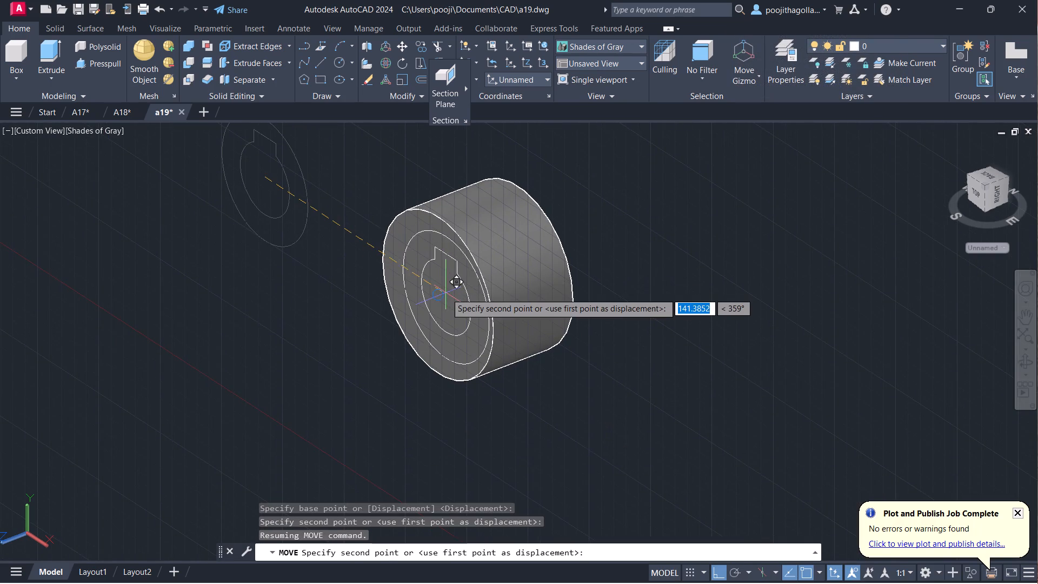
pyautogui.scroll(2, 446, 293)
pyautogui.click(430, 296)
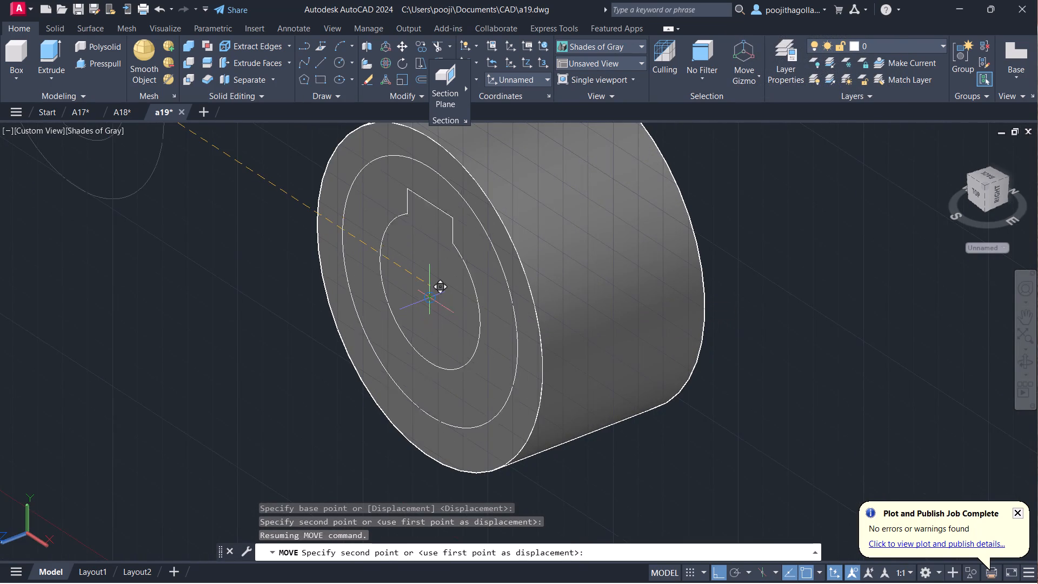
# Presspull the ring area between the radius 35 circle and the keyway profile 10 units outward from the cylinder's front face.
pyautogui.scroll(-2, 444, 302)
pyautogui.moveTo(447, 308); pyautogui.dragTo(433, 286, button='middle')
pyautogui.scroll(1, 433, 283)
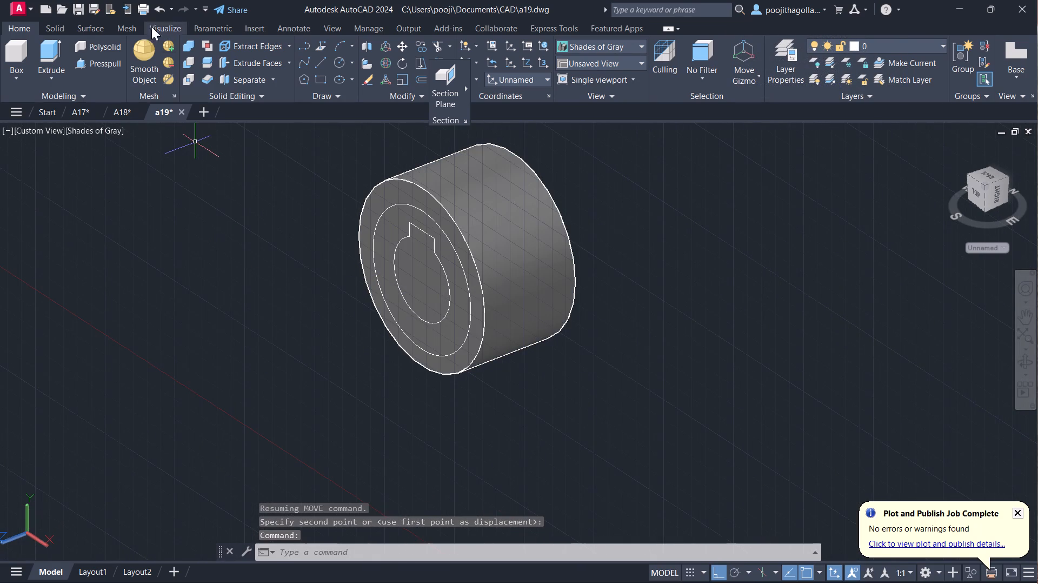
pyautogui.click(101, 65)
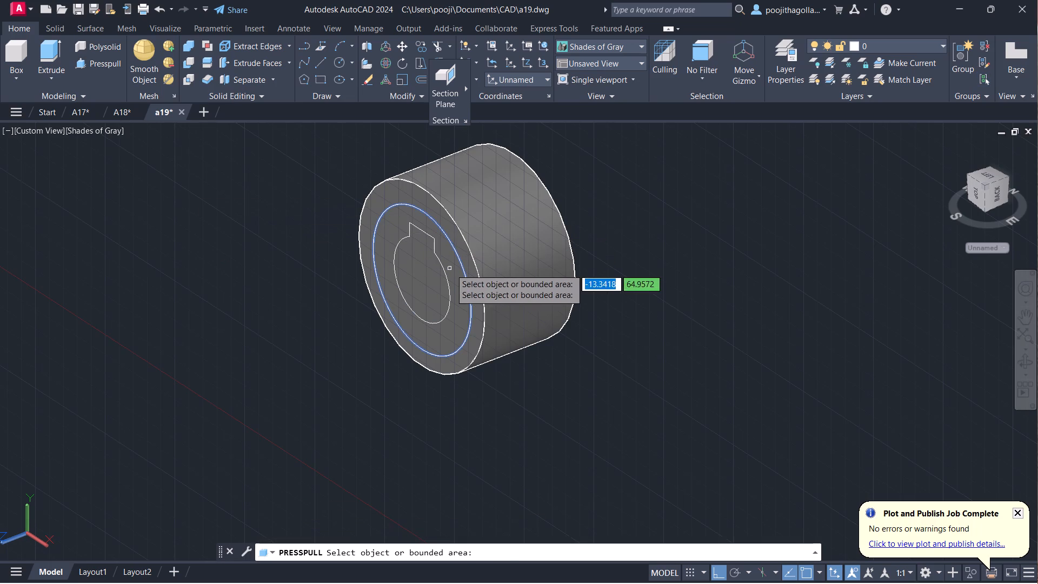
pyautogui.click(454, 269)
pyautogui.write('10')
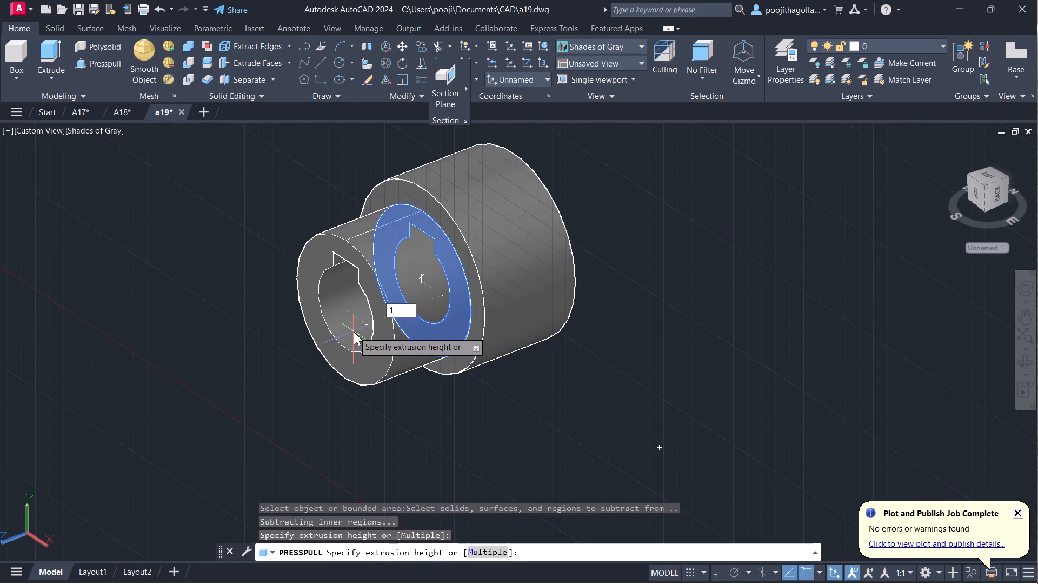
pyautogui.press('Return')
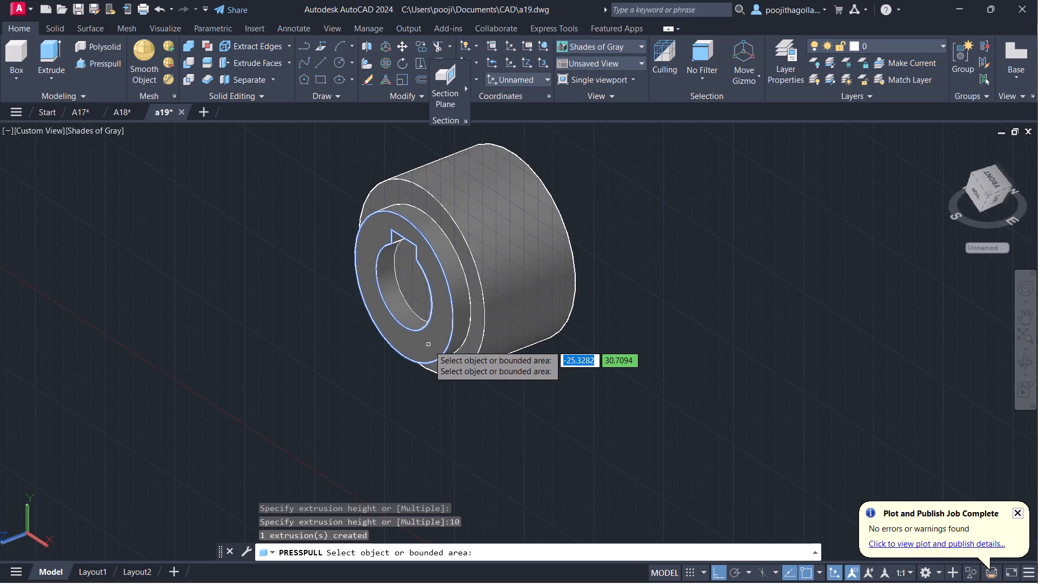
pyautogui.press('Escape')
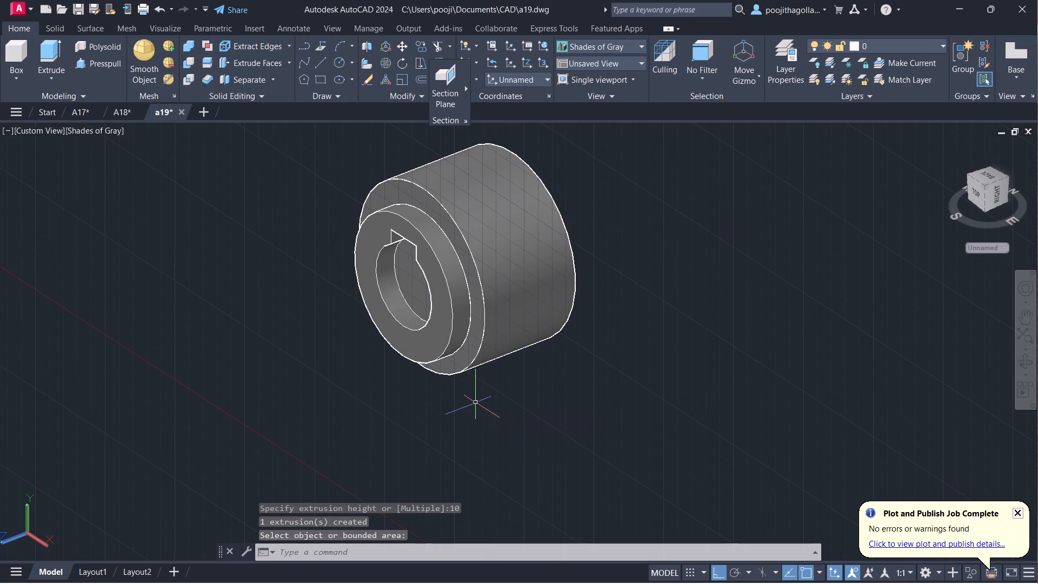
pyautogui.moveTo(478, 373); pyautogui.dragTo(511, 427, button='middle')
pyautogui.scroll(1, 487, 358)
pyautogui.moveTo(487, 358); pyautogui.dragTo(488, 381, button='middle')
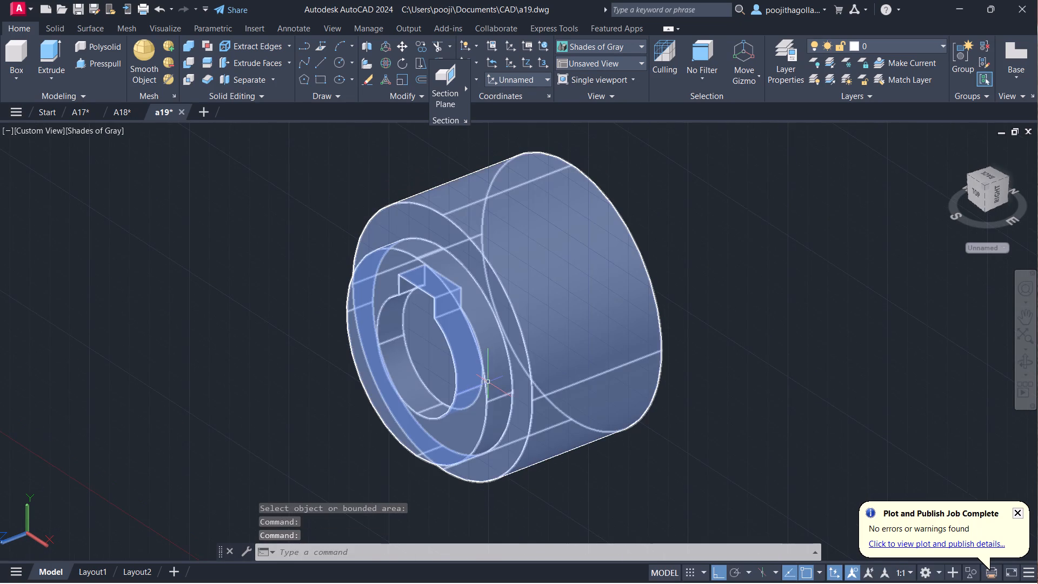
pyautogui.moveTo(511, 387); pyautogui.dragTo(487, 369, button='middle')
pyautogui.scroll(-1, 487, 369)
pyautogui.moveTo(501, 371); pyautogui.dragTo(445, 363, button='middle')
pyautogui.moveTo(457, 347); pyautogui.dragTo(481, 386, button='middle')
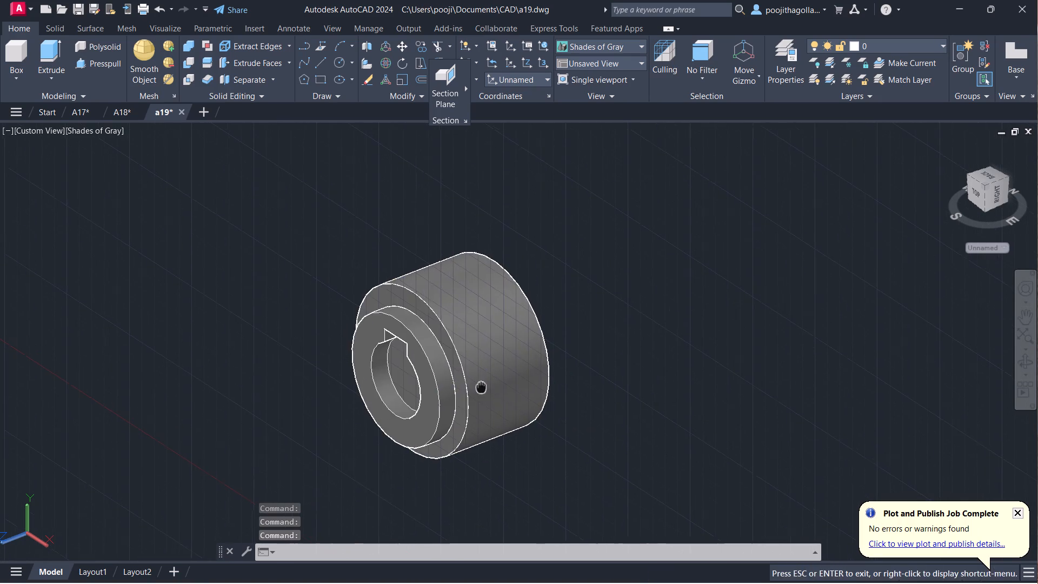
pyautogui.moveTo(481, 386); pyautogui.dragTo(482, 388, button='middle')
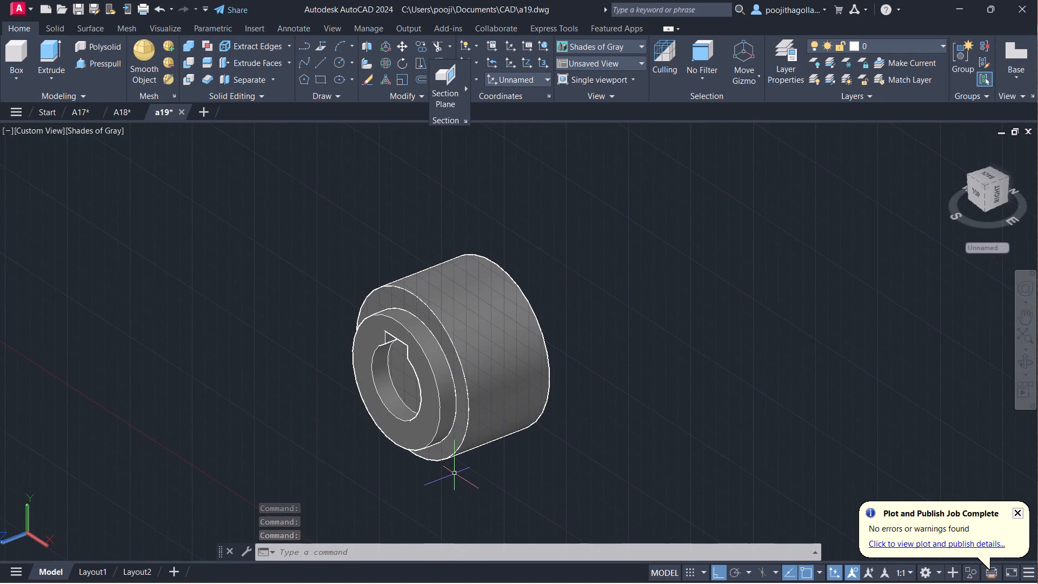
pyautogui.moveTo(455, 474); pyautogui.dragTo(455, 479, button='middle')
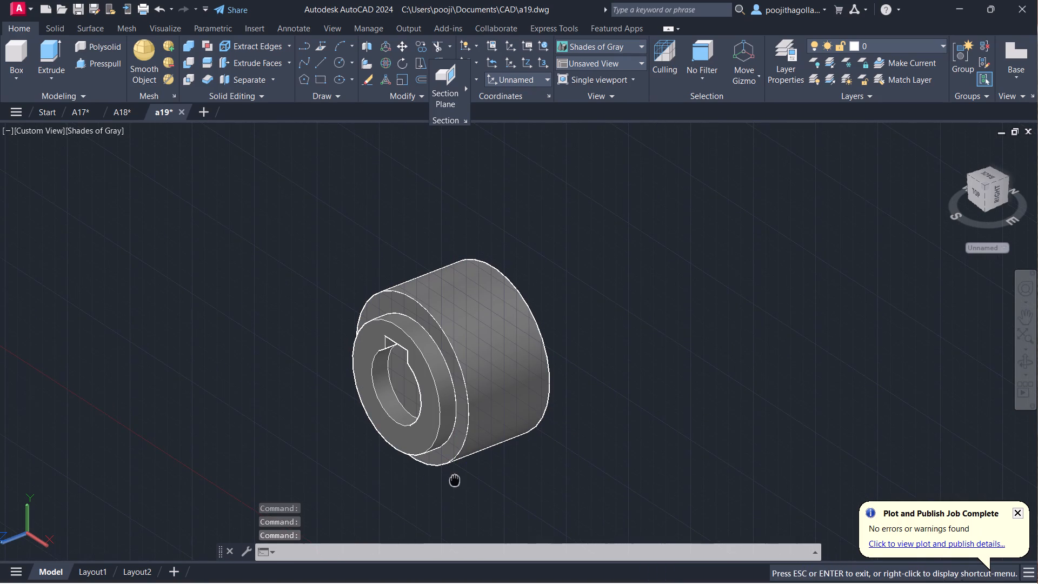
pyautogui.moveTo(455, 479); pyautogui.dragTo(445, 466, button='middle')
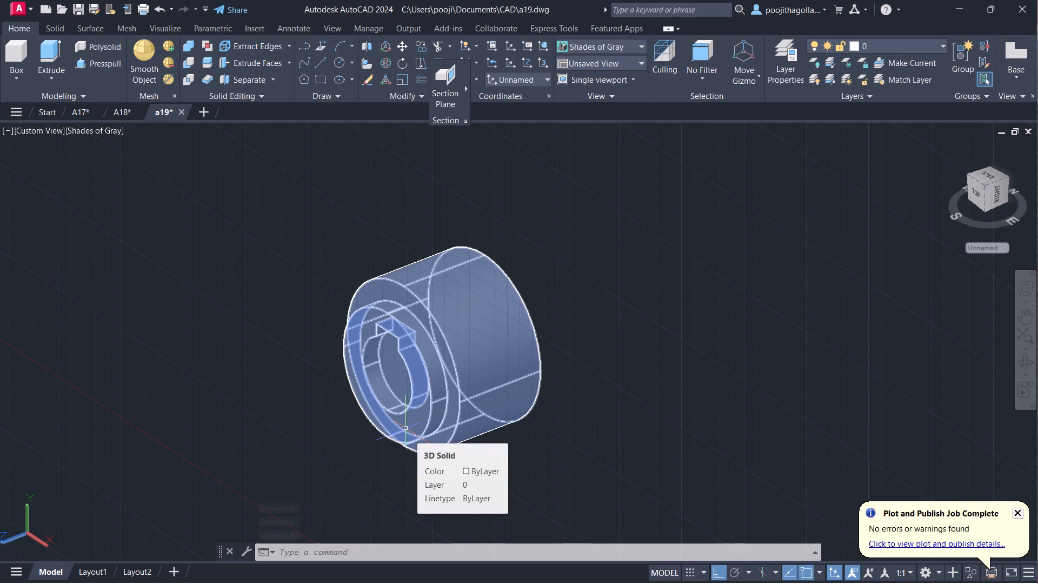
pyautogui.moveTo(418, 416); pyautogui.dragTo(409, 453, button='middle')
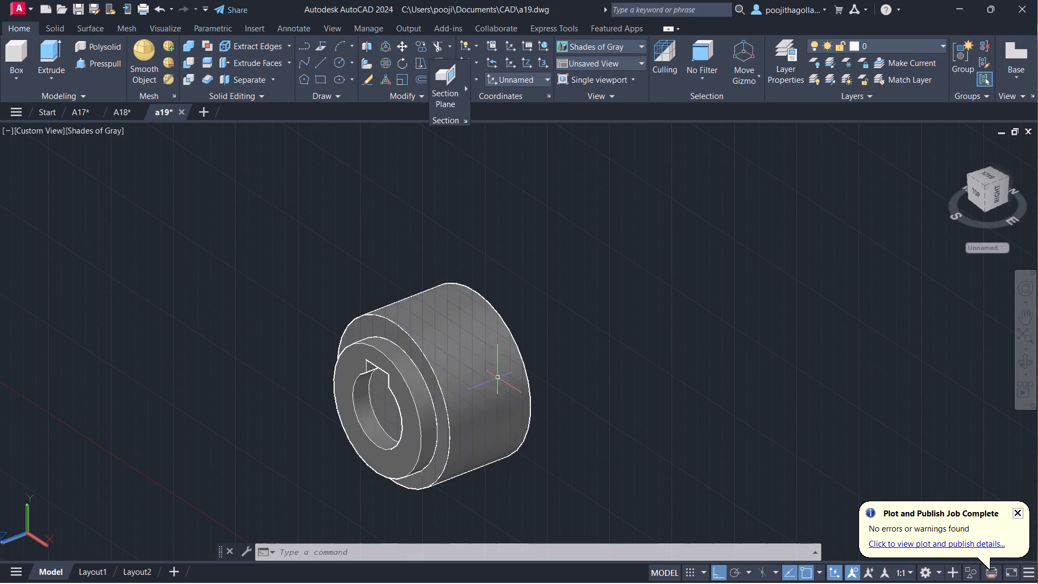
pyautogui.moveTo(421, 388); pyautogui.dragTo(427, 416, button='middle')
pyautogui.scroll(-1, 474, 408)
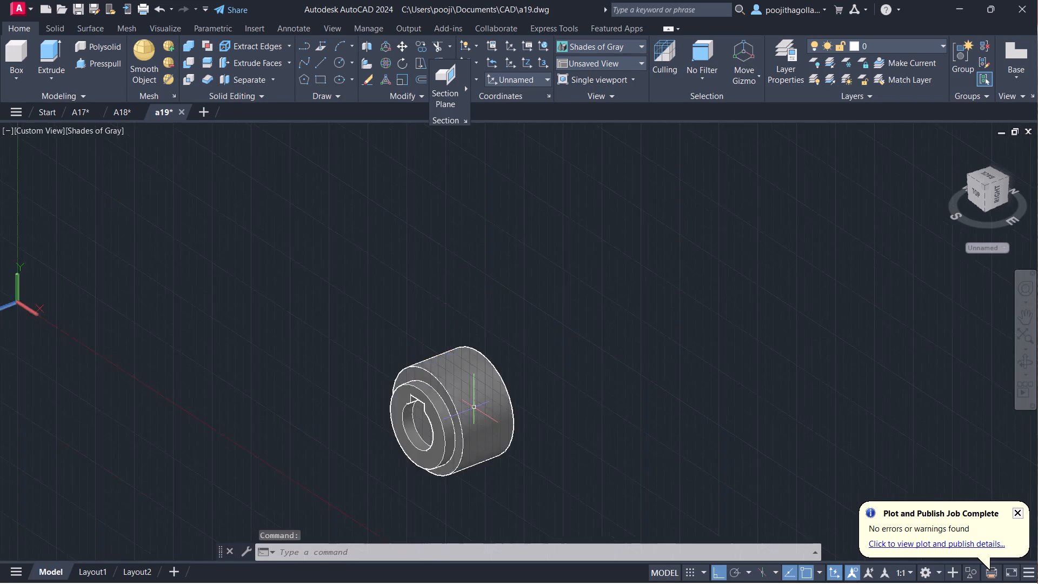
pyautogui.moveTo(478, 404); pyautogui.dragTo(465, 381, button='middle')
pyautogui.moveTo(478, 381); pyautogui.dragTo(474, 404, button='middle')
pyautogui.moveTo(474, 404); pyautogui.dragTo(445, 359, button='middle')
# Switch to the Right view and draw a 40-unit horizontal line in the empty space beside the stepped cylinder.
pyautogui.click(37, 138)
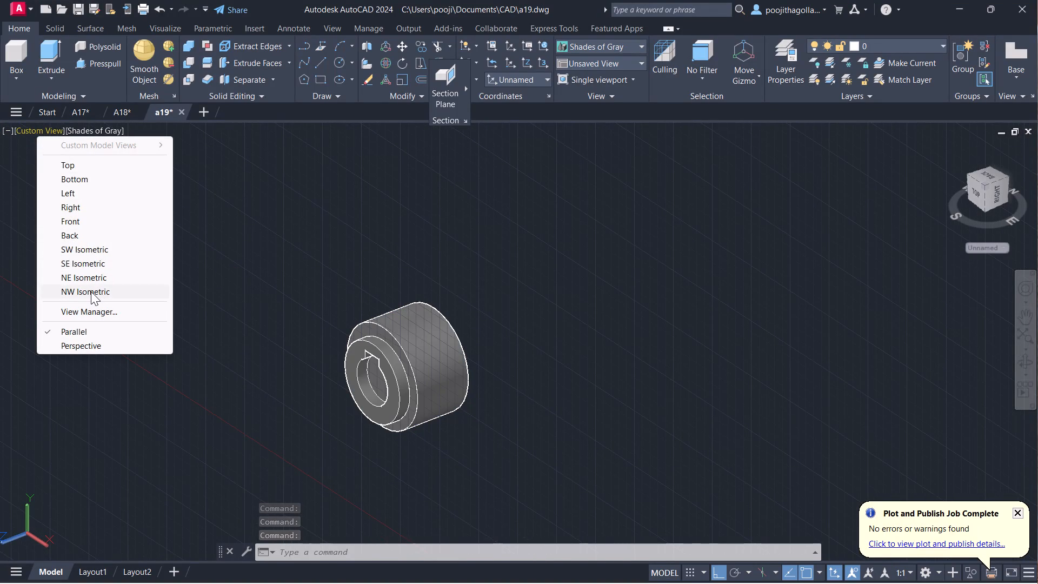
pyautogui.click(76, 207)
pyautogui.moveTo(655, 336); pyautogui.dragTo(23, 330, button='middle')
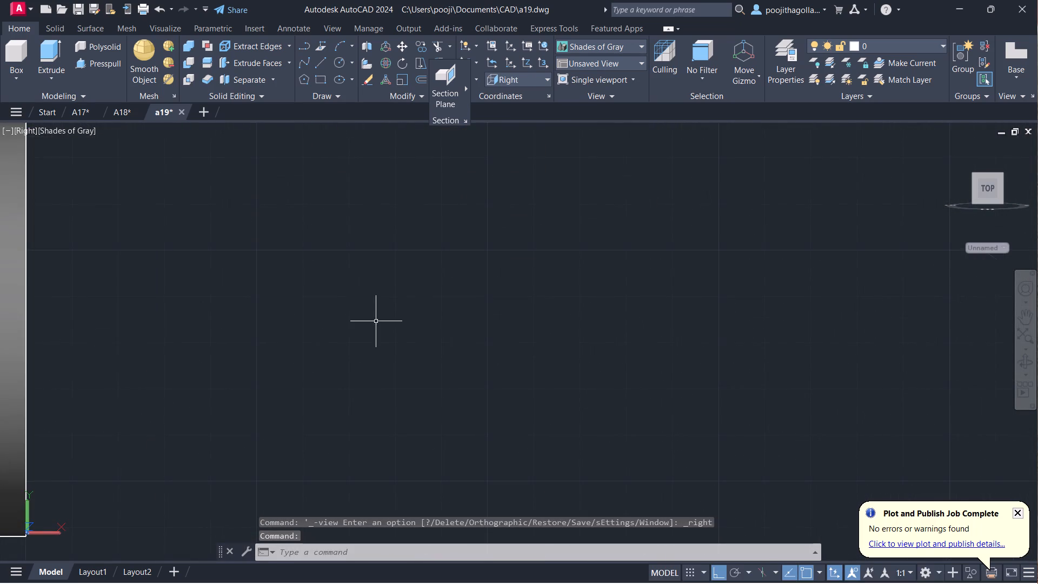
pyautogui.moveTo(396, 324); pyautogui.dragTo(332, 323, button='middle')
pyautogui.scroll(1, 332, 323)
pyautogui.press('l')
pyautogui.press('Return')
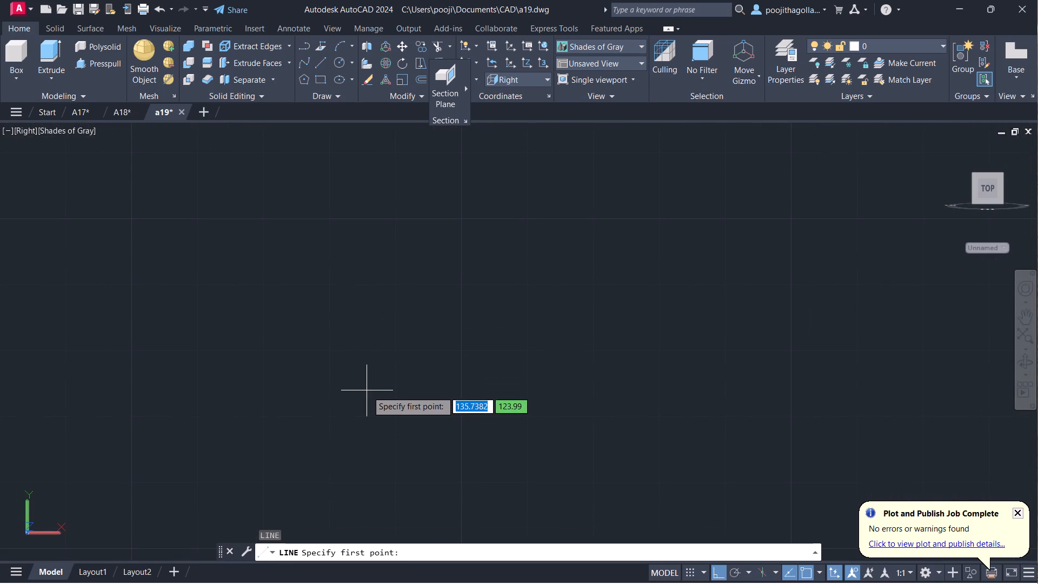
pyautogui.moveTo(347, 342); pyautogui.dragTo(367, 341)
pyautogui.write('40')
pyautogui.press('Return')
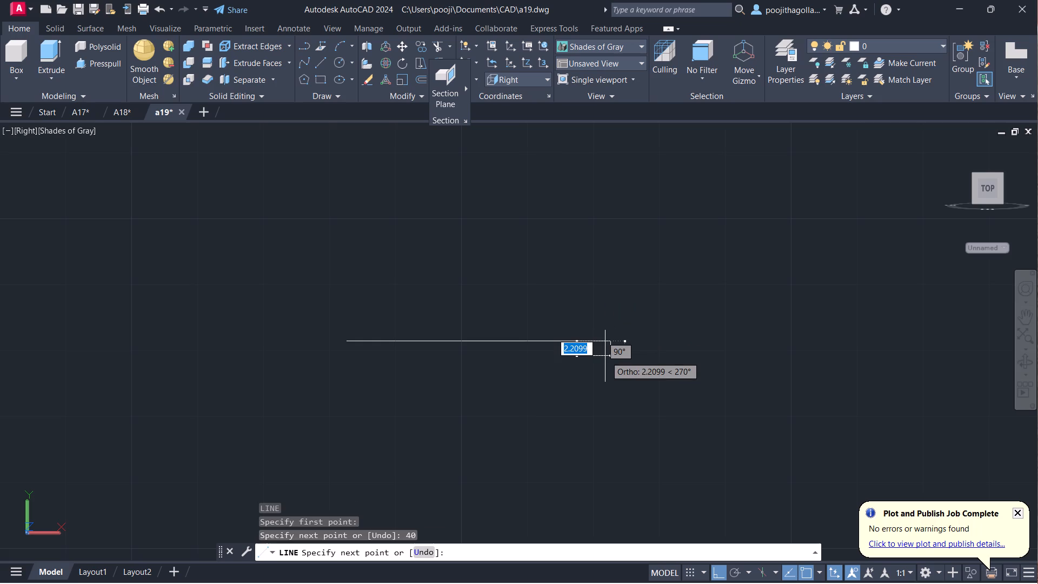
pyautogui.press('Escape')
# Switch to the Front view and bring the concentric circles and keyway profile into the drawing area.
pyautogui.scroll(-2, 443, 354)
pyautogui.moveTo(425, 363); pyautogui.dragTo(555, 322, button='middle')
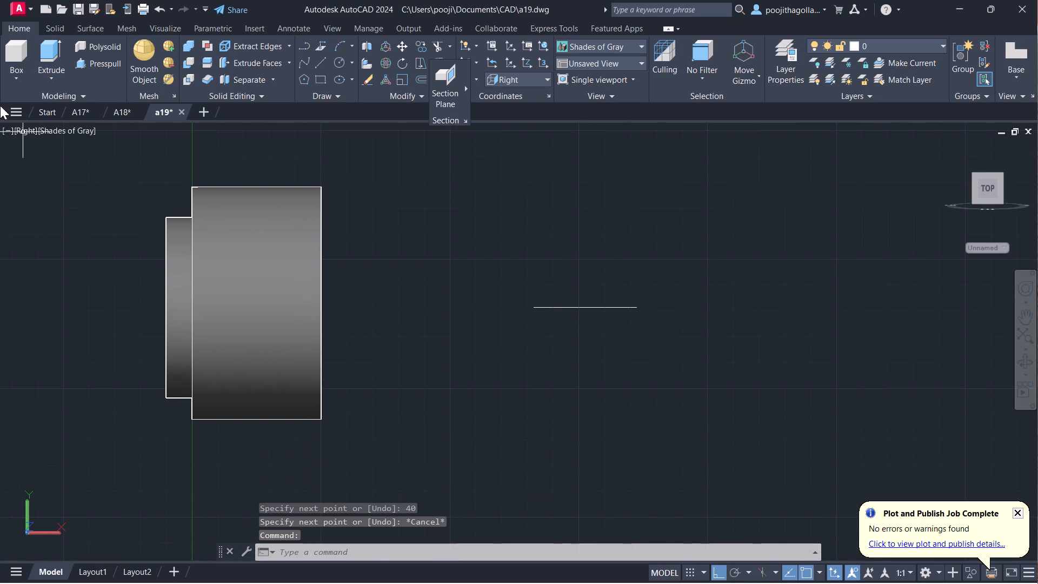
pyautogui.click(32, 131)
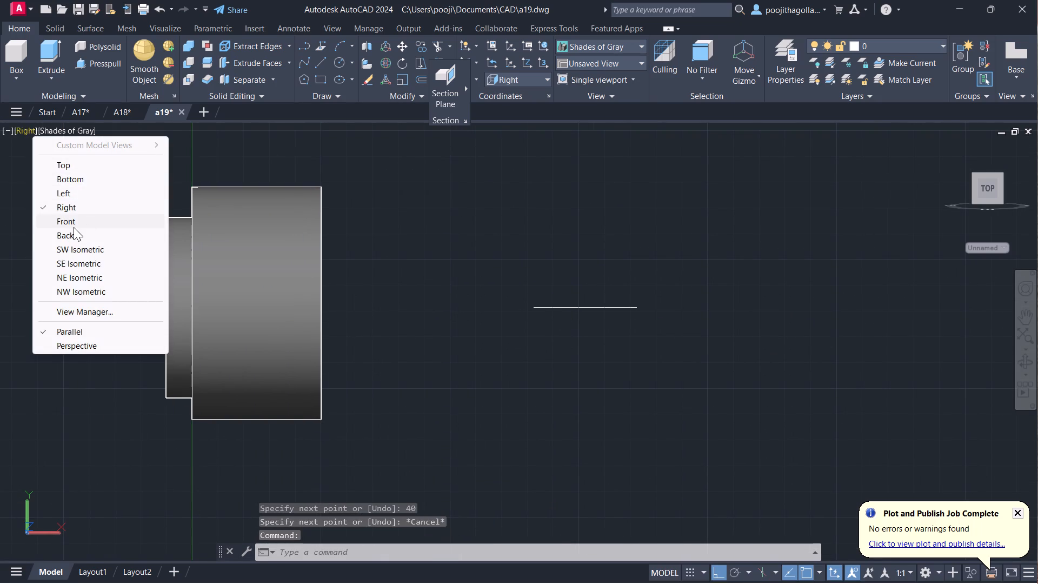
pyautogui.click(74, 227)
pyautogui.moveTo(550, 355); pyautogui.dragTo(515, 346, button='middle')
pyautogui.moveTo(609, 350); pyautogui.dragTo(390, 349, button='middle')
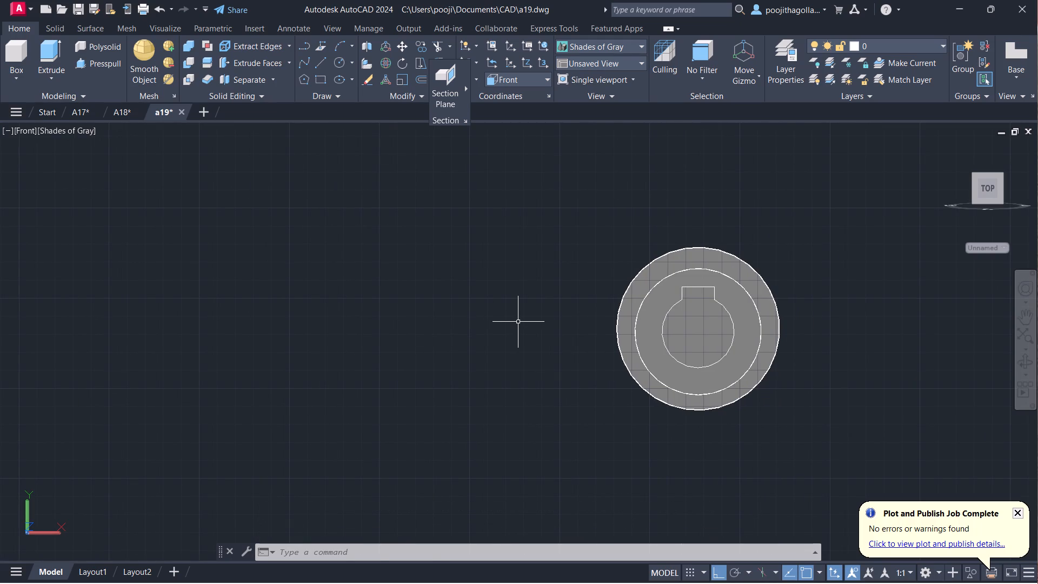
pyautogui.moveTo(686, 283); pyautogui.dragTo(448, 293, button='middle')
pyautogui.moveTo(616, 278); pyautogui.dragTo(618, 307, button='middle')
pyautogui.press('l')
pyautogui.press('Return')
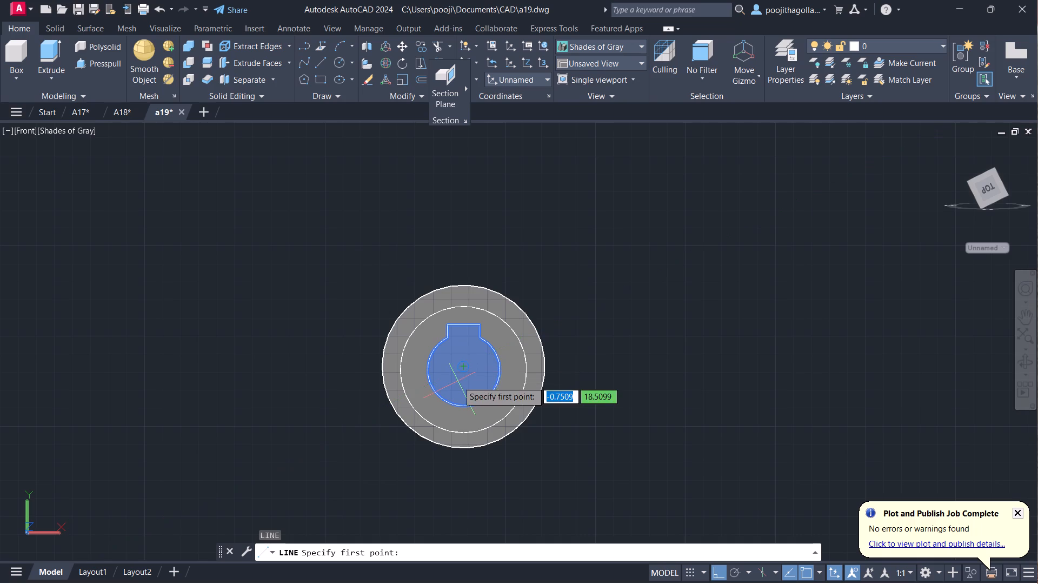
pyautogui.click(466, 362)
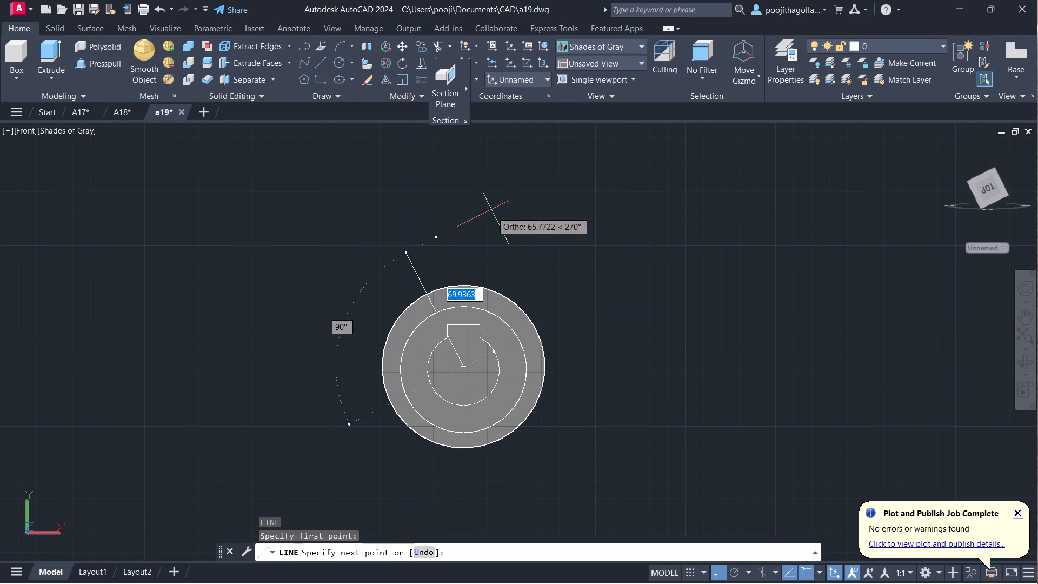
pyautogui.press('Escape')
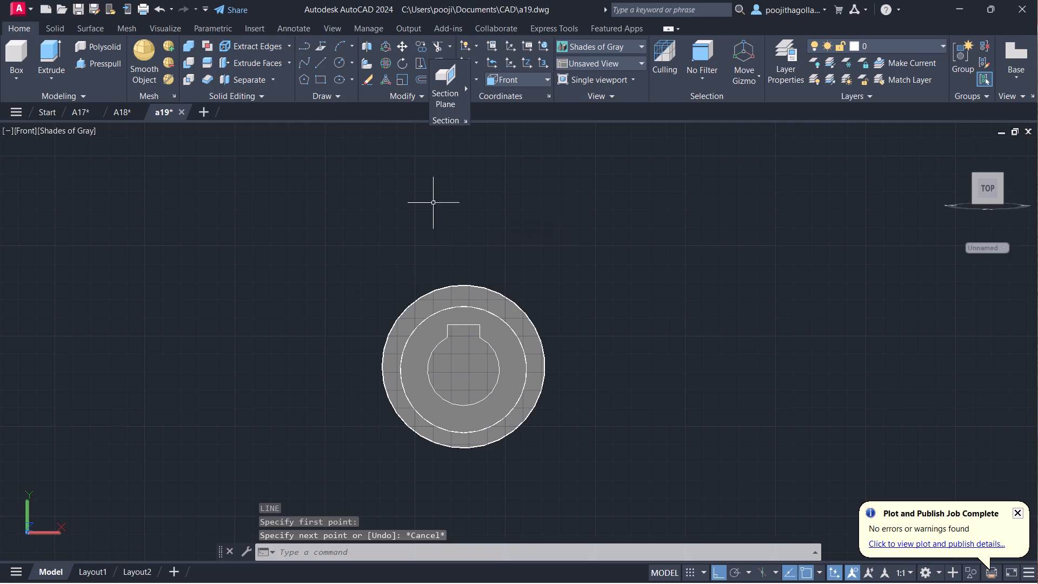
# Set the viewport's visual style to 2D Wireframe.
pyautogui.click(51, 125)
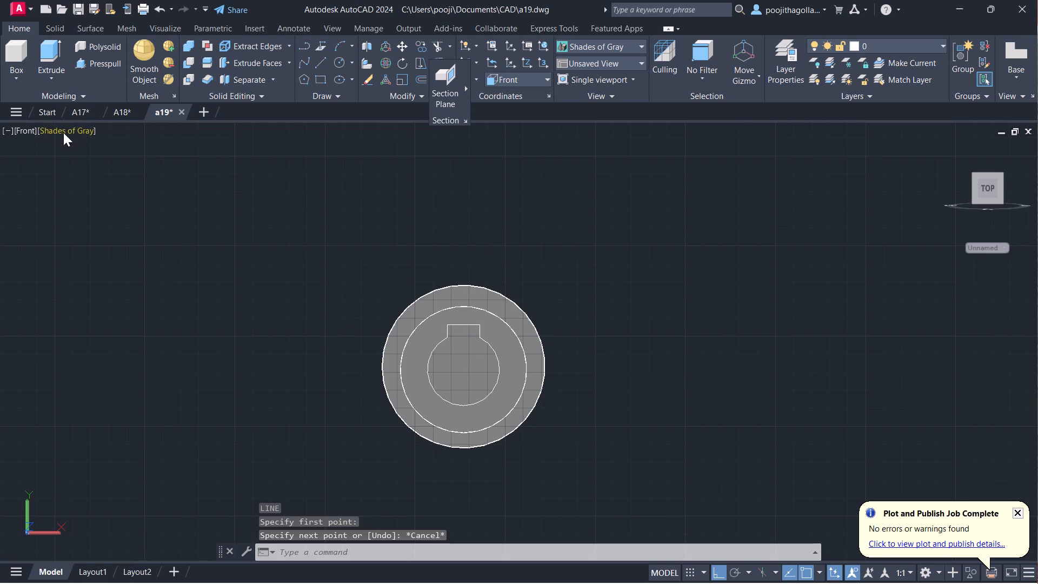
pyautogui.click(107, 167)
# Draw a 100-unit vertical line upward from the right-hand edge of the keyed bore's circle.
pyautogui.press('l')
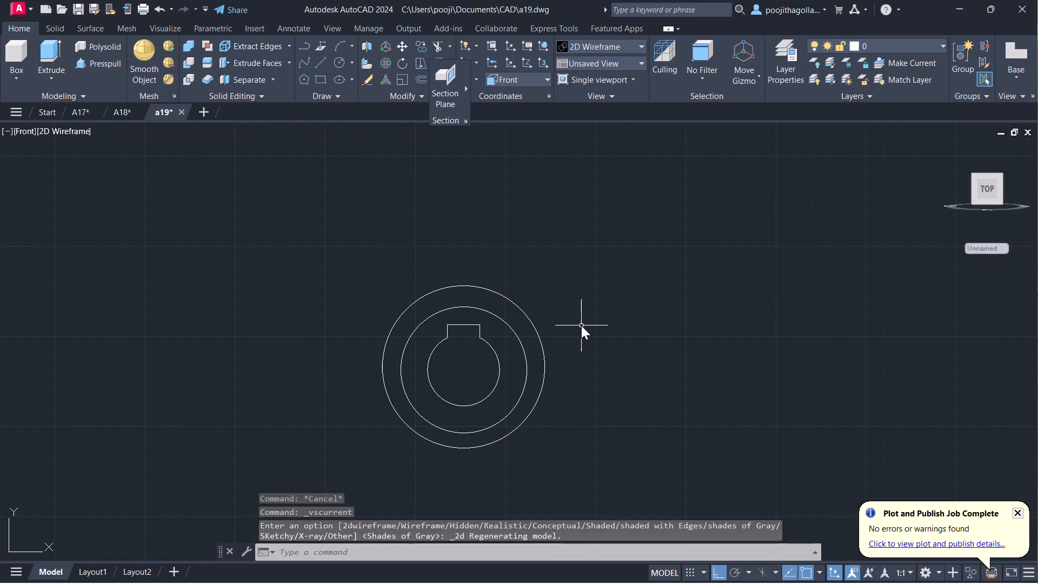
pyautogui.press('Return')
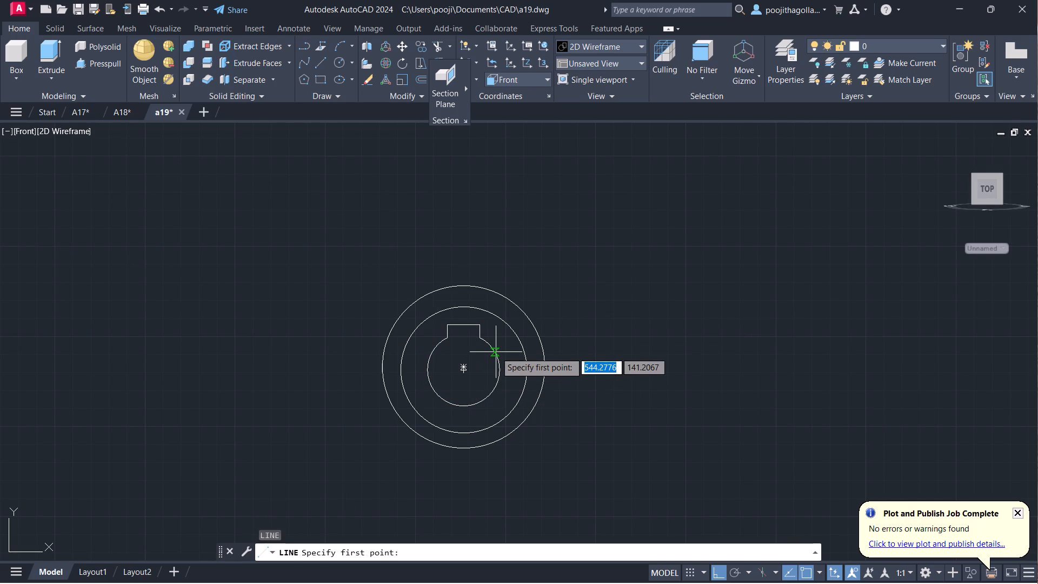
pyautogui.scroll(-1, 524, 337)
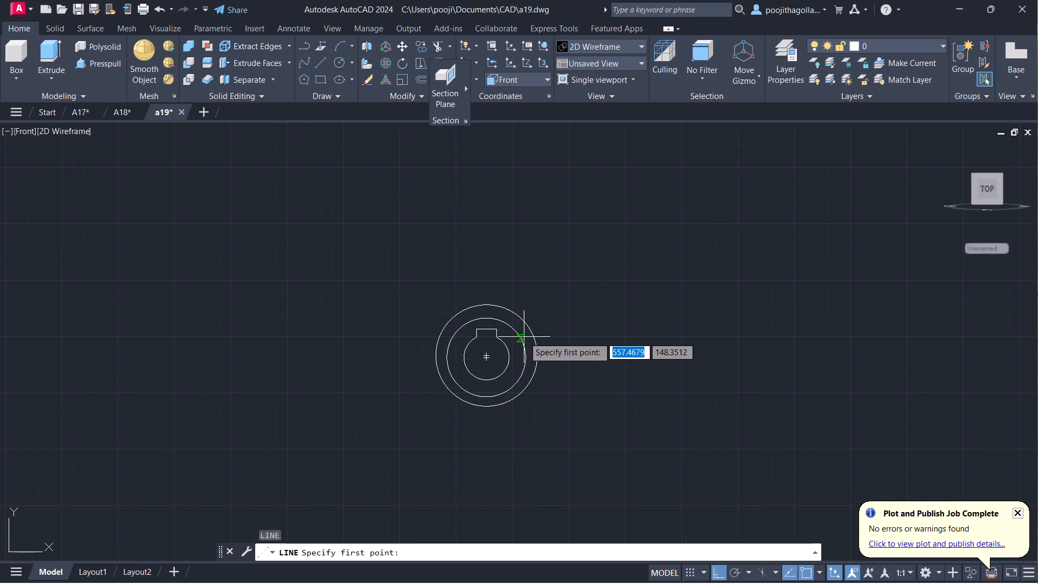
pyautogui.moveTo(524, 340); pyautogui.dragTo(520, 367, button='middle')
pyautogui.scroll(3, 491, 389)
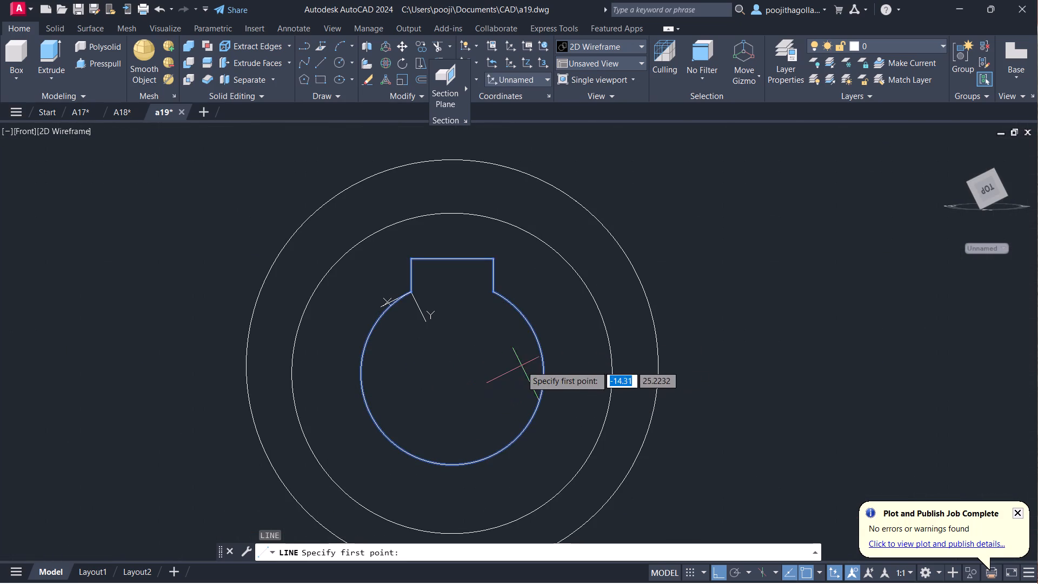
pyautogui.scroll(-2, 521, 366)
pyautogui.click(529, 369)
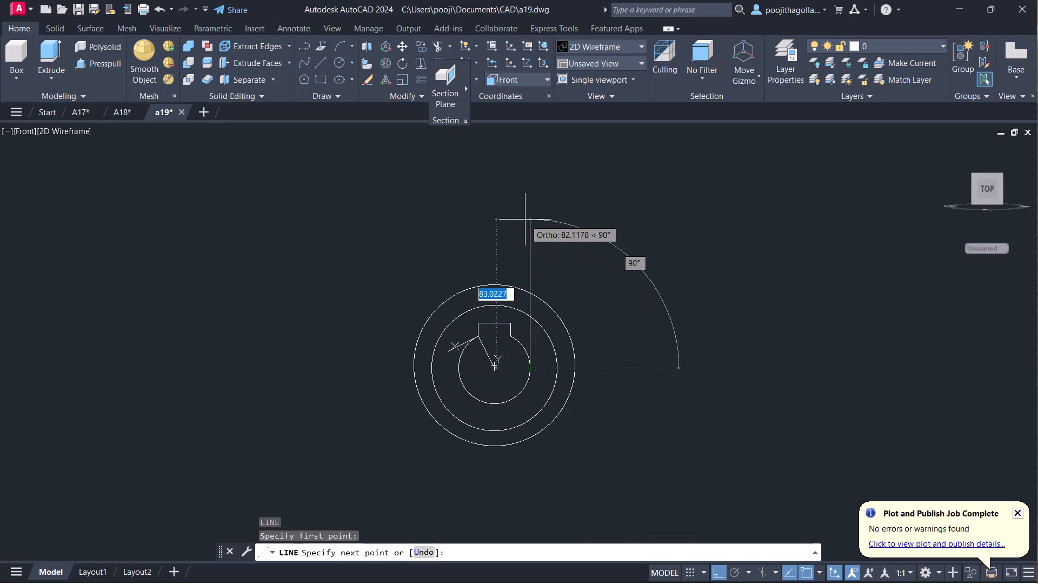
pyautogui.write('100')
pyautogui.press('Return')
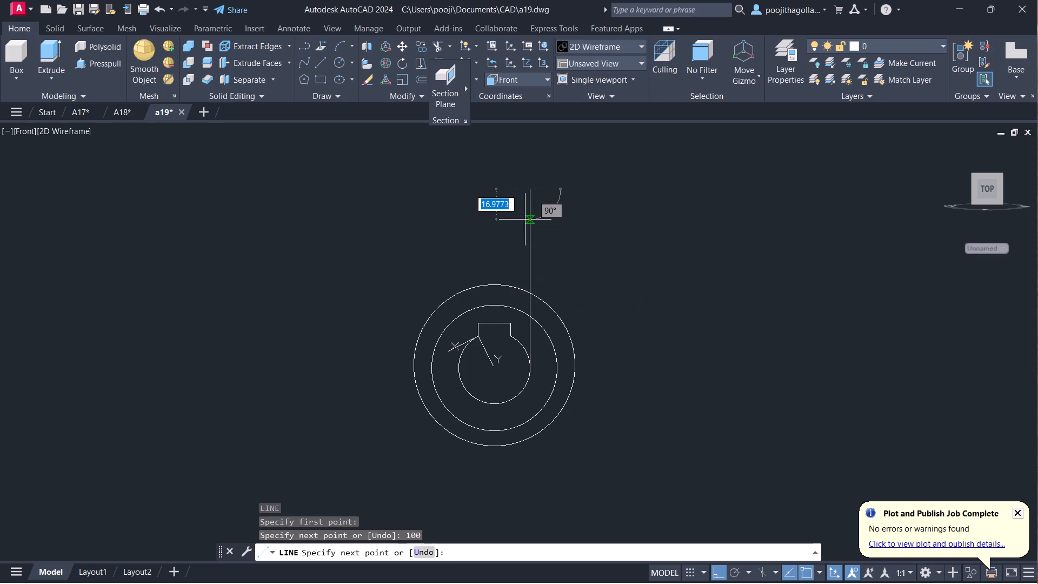
pyautogui.press('Escape')
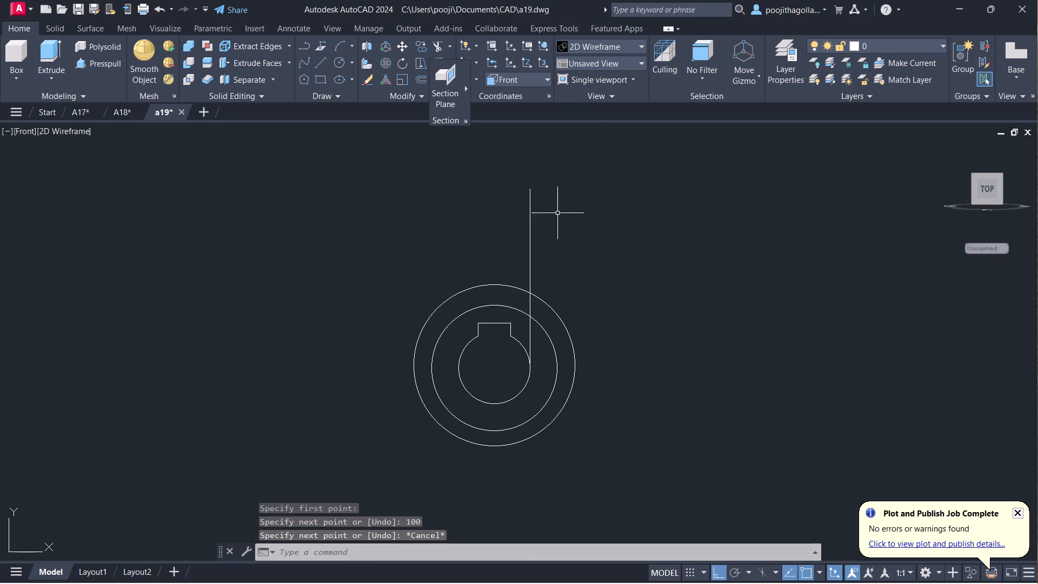
# Move the 100-unit vertical line from its lower end to the common centre of the circles.
pyautogui.moveTo(561, 213); pyautogui.dragTo(554, 221)
pyautogui.click(440, 248)
pyautogui.press('m')
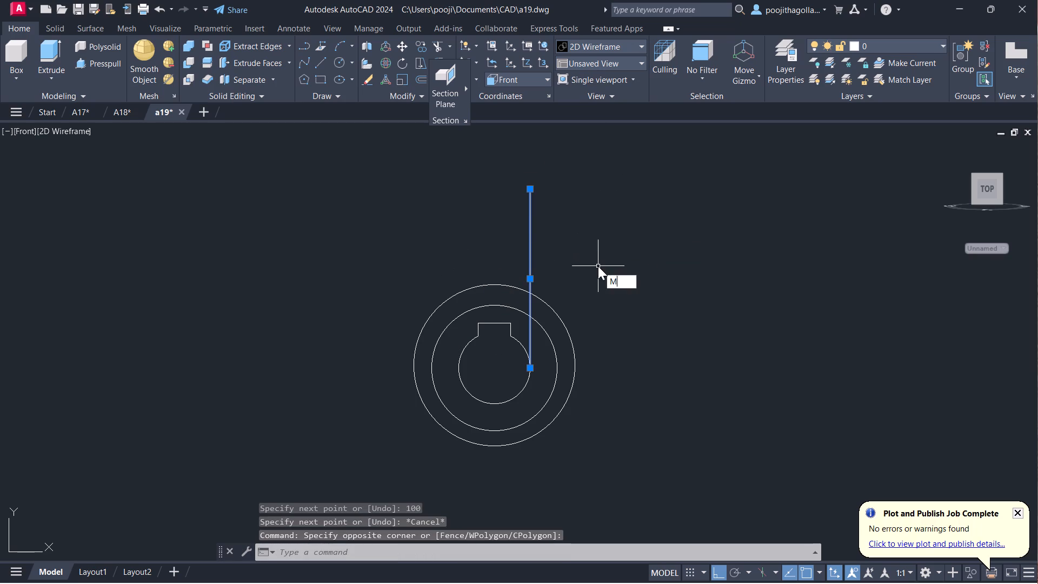
pyautogui.press('Return')
pyautogui.click(527, 369)
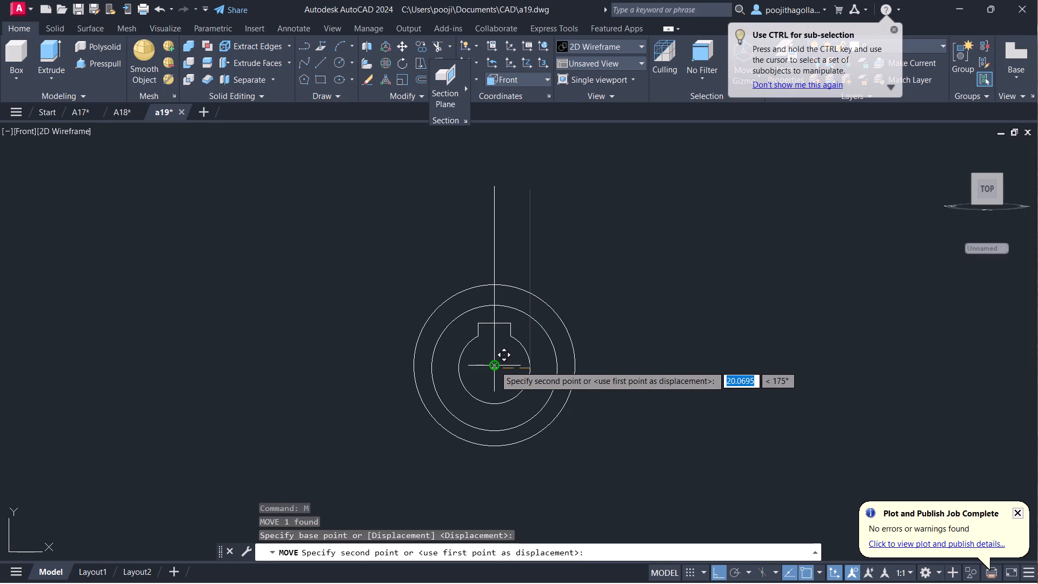
pyautogui.click(495, 367)
# Draw a 15-unit horizontal line to the right from the top end of the vertical line.
pyautogui.scroll(-1, 580, 314)
pyautogui.moveTo(571, 297); pyautogui.dragTo(560, 364, button='middle')
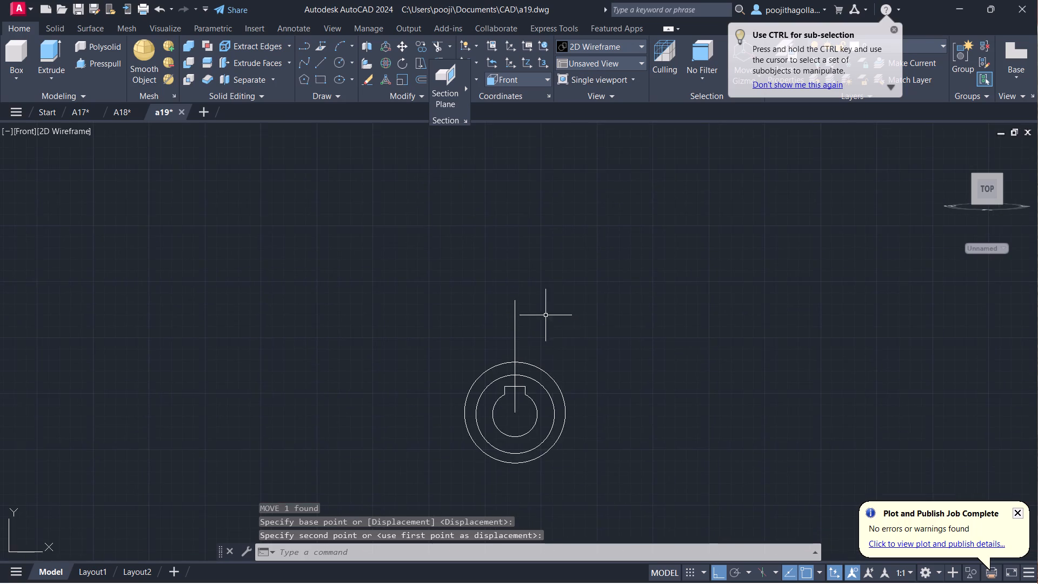
pyautogui.scroll(1, 544, 311)
pyautogui.moveTo(531, 346); pyautogui.dragTo(529, 316, button='middle')
pyautogui.moveTo(530, 314); pyautogui.dragTo(527, 330, button='middle')
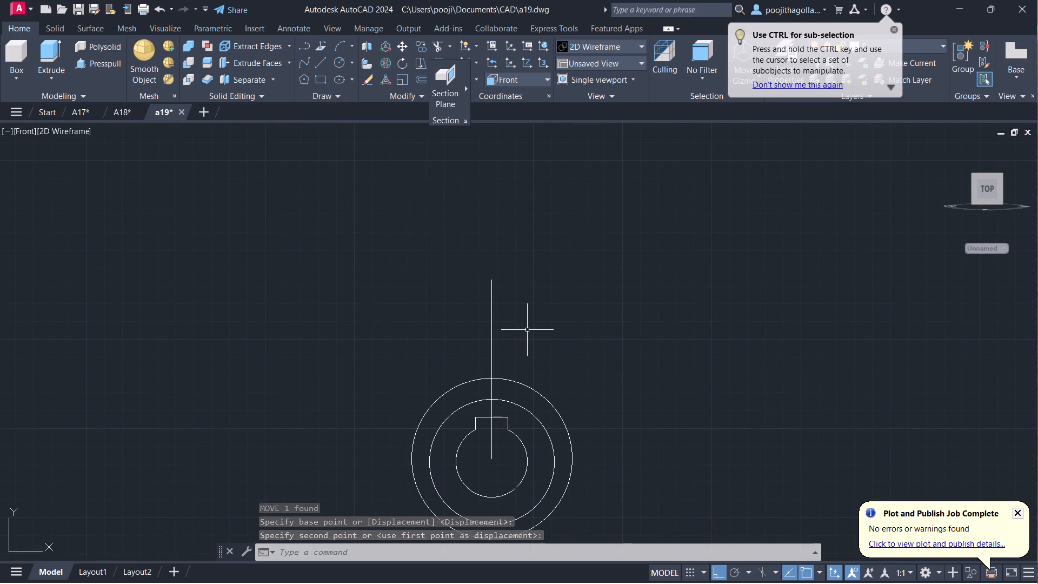
pyautogui.moveTo(526, 330); pyautogui.dragTo(432, 287, button='middle')
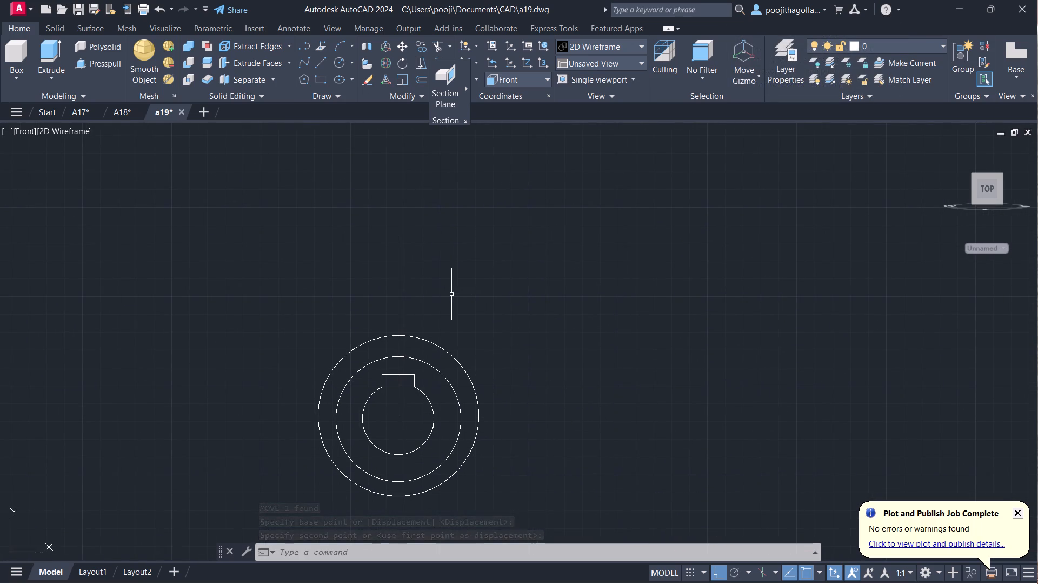
pyautogui.press('l')
pyautogui.press('Return')
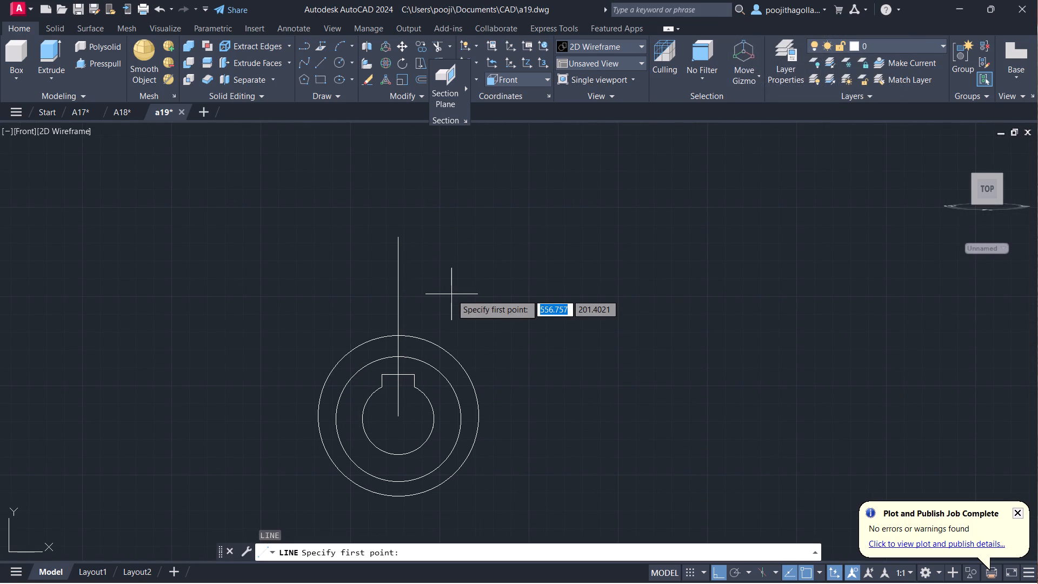
pyautogui.moveTo(454, 297); pyautogui.dragTo(464, 331, button='middle')
pyautogui.moveTo(468, 338); pyautogui.dragTo(474, 350, button='middle')
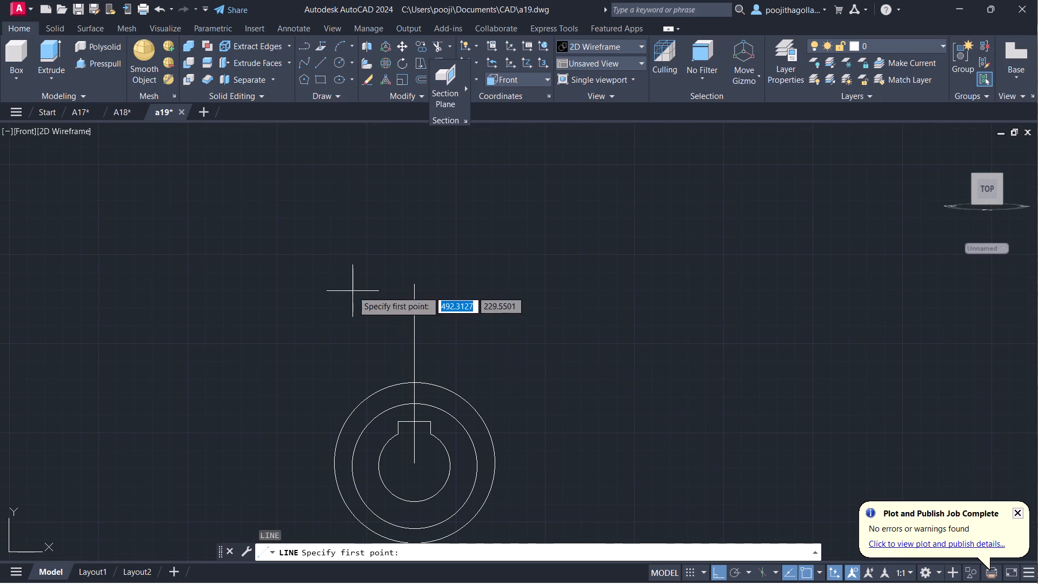
pyautogui.click(415, 284)
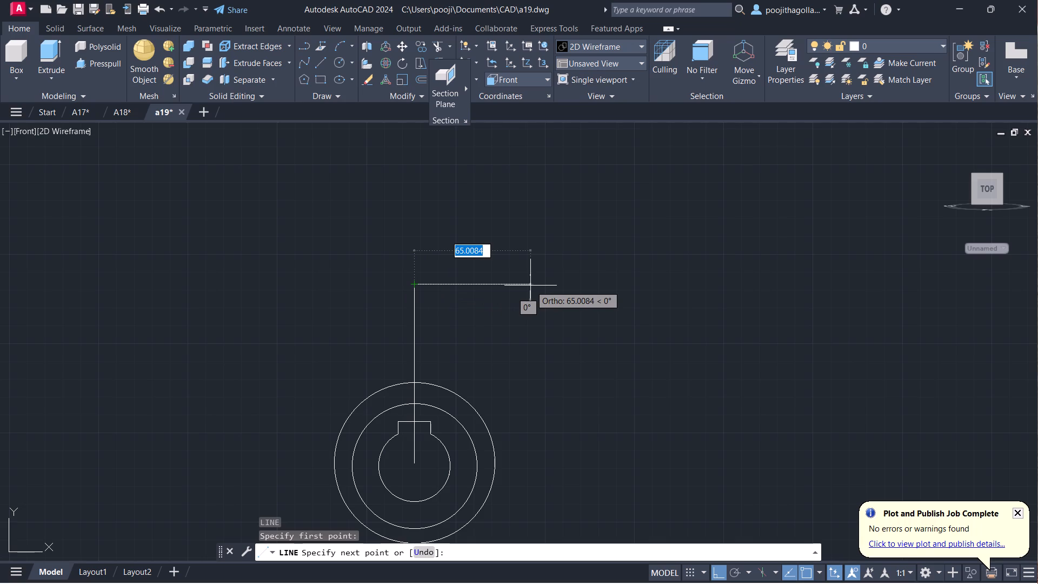
pyautogui.write('15')
pyautogui.press('Return')
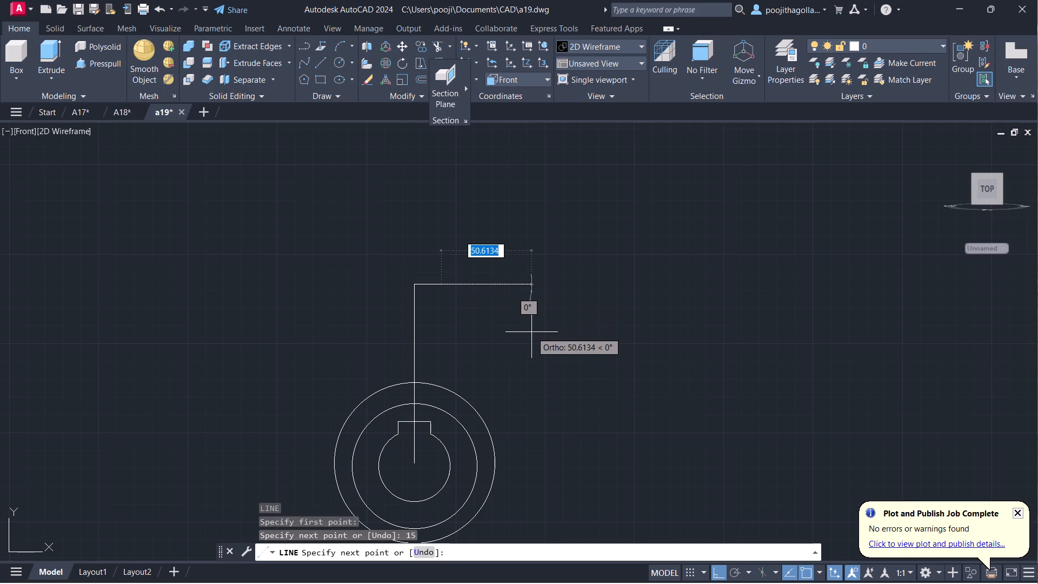
pyautogui.press('Escape')
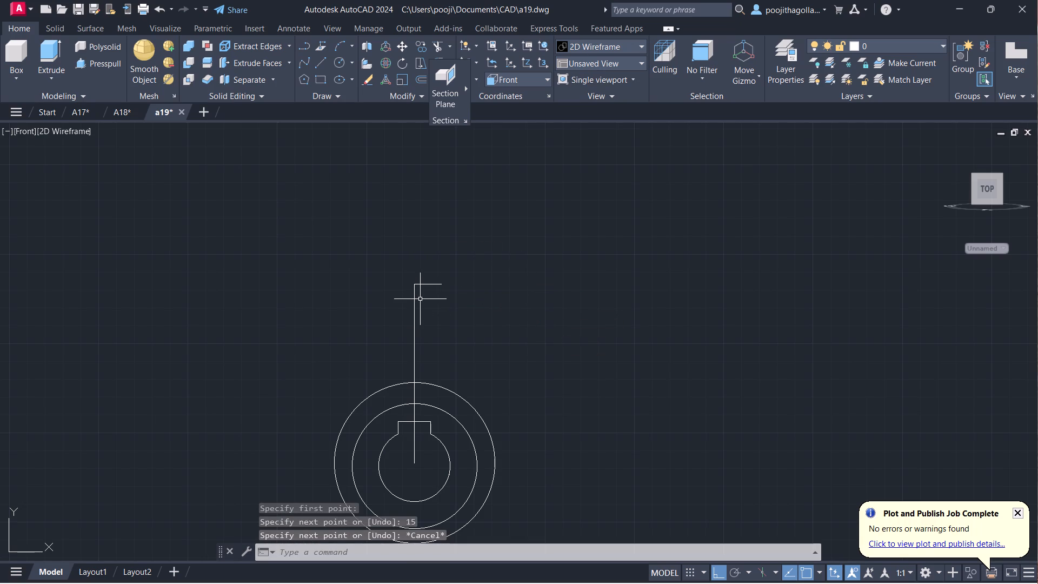
# Draw a 15-unit horizontal line to the left from the top end of the vertical line.
pyautogui.moveTo(422, 303); pyautogui.dragTo(443, 319, button='middle')
pyautogui.scroll(1, 442, 319)
pyautogui.moveTo(443, 319); pyautogui.dragTo(438, 309, button='middle')
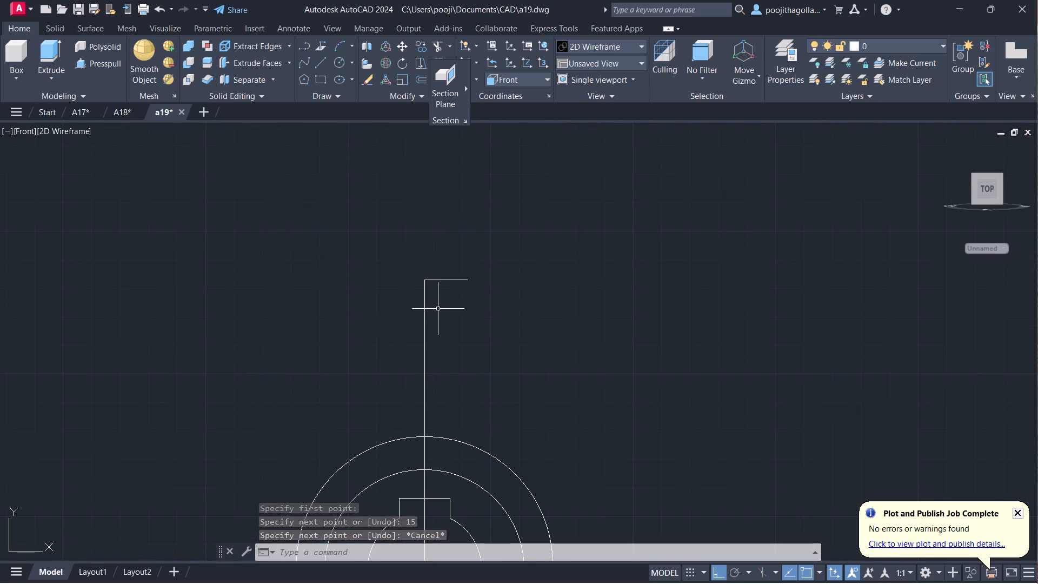
pyautogui.press('l')
pyautogui.press('Return')
pyautogui.click(427, 282)
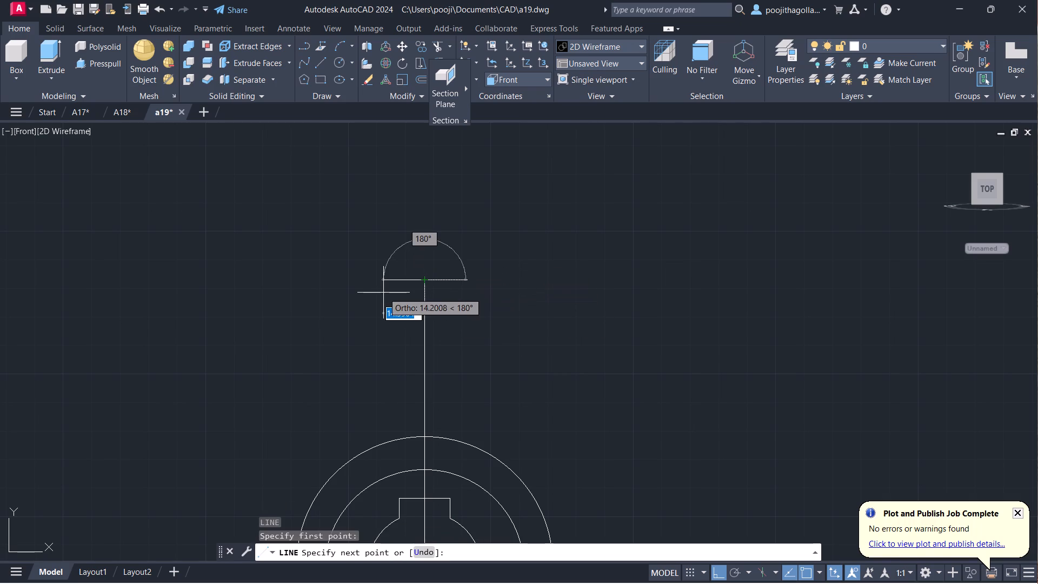
pyautogui.write('15')
pyautogui.press('Return')
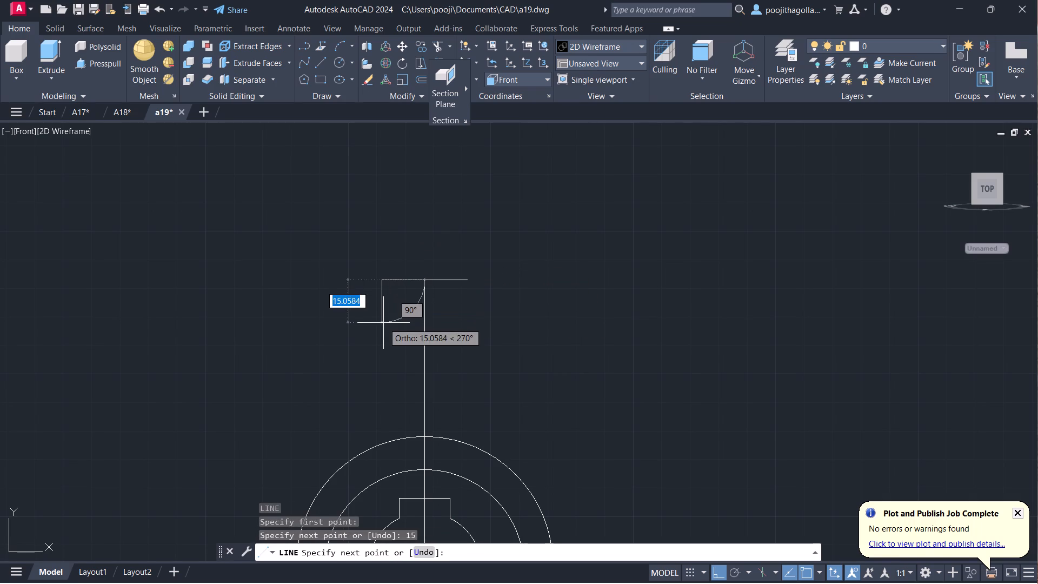
pyautogui.press('Escape')
# Draw a radius 6 circle centred on the outer end of the right-hand 15-unit line.
pyautogui.press('c')
pyautogui.press('Return')
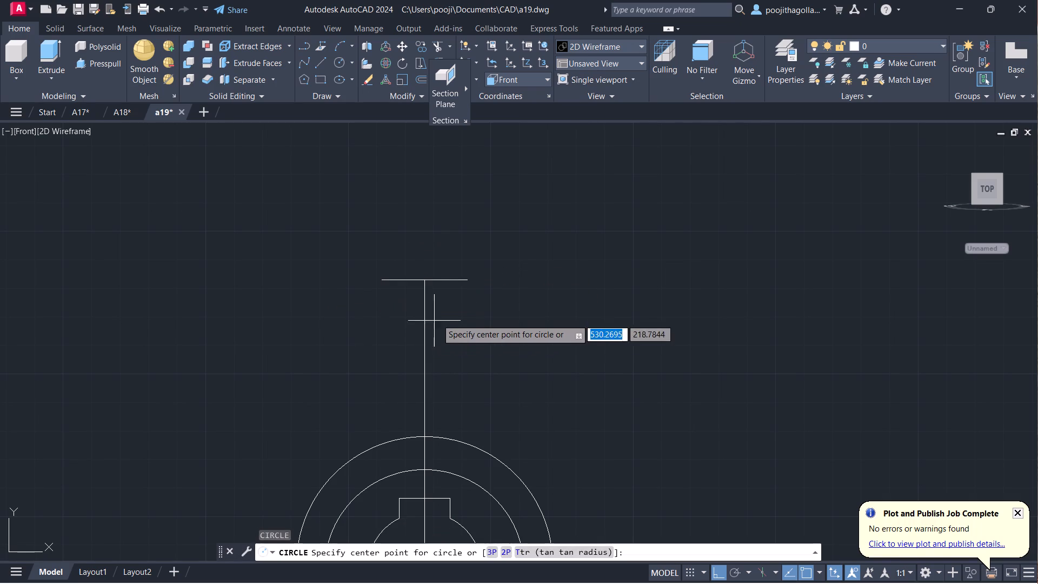
pyautogui.click(468, 282)
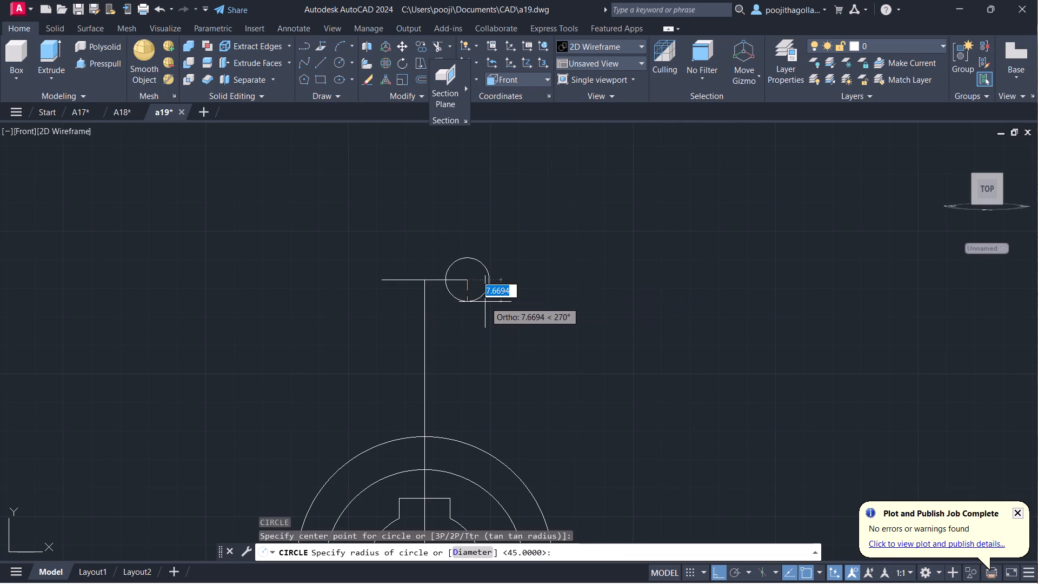
pyautogui.press('6')
pyautogui.press('Return')
# Copy the radius 6 circle from its centre to the outer end of the left-hand 15-unit line.
pyautogui.moveTo(486, 258); pyautogui.dragTo(483, 267)
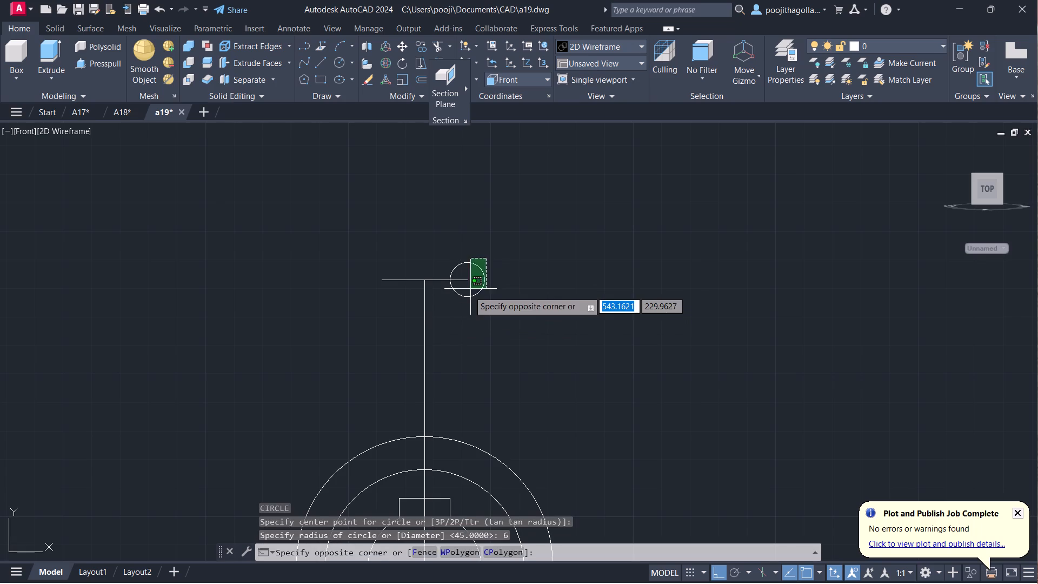
pyautogui.click(480, 285)
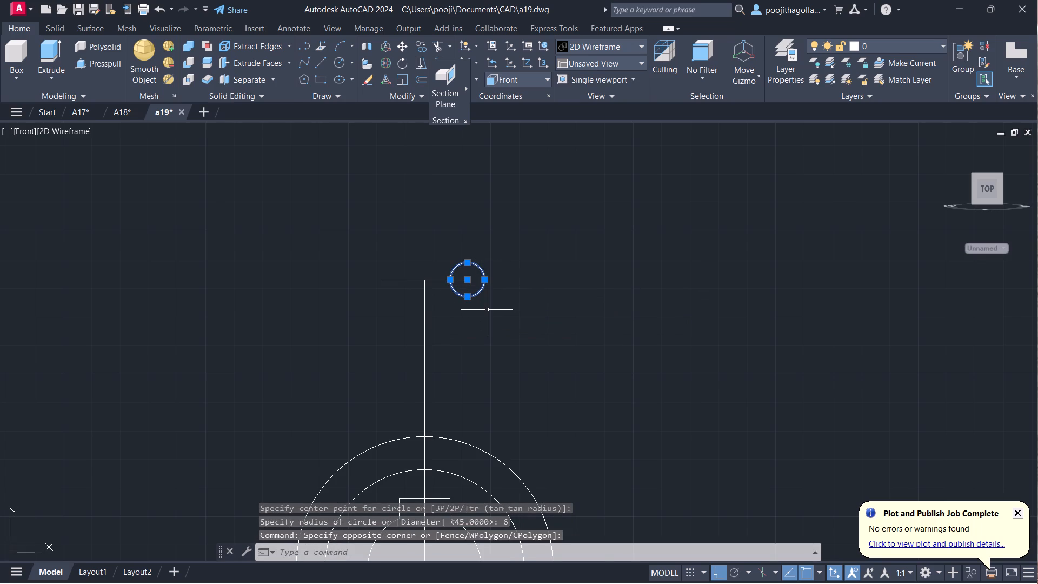
pyautogui.write('CO')
pyautogui.press('Return')
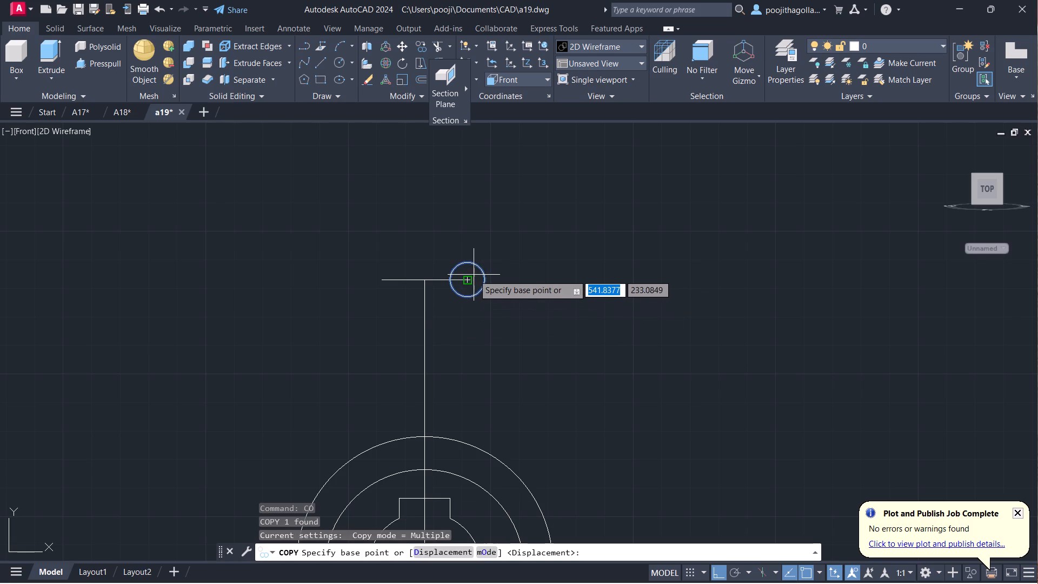
pyautogui.click(468, 280)
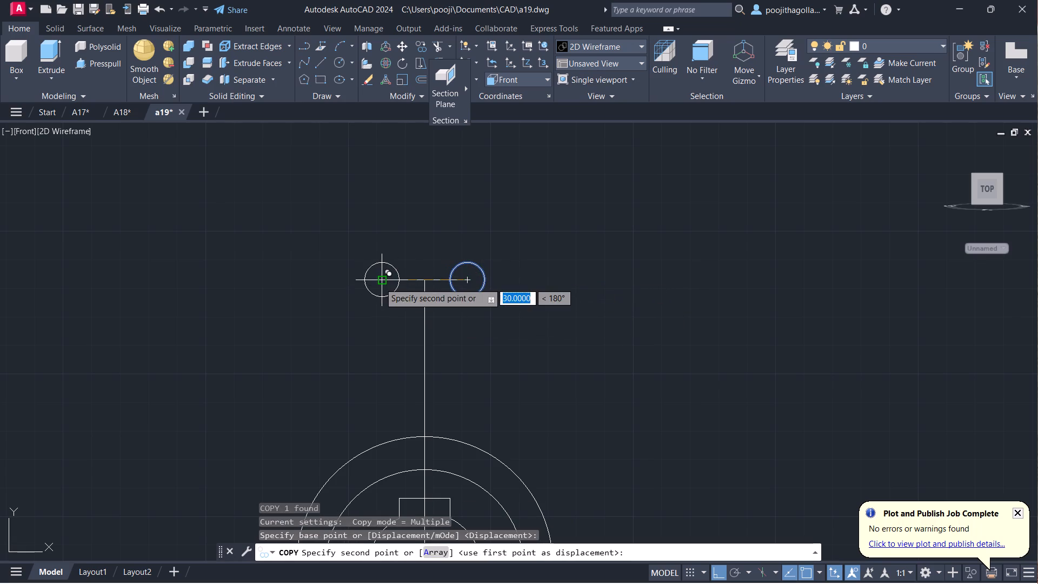
pyautogui.click(381, 282)
pyautogui.press('Escape')
# Draw a 31-unit horizontal line to the right from the top end of the vertical line.
pyautogui.moveTo(450, 320); pyautogui.dragTo(451, 341, button='middle')
pyautogui.moveTo(451, 341); pyautogui.dragTo(445, 318, button='middle')
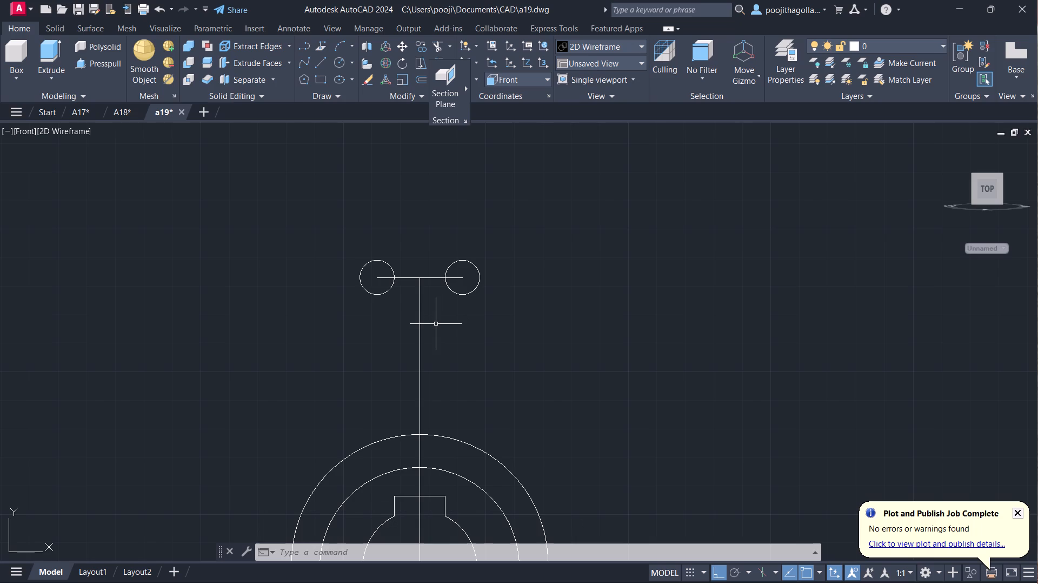
pyautogui.moveTo(412, 309); pyautogui.dragTo(412, 341, button='middle')
pyautogui.moveTo(447, 367); pyautogui.dragTo(436, 328, button='middle')
pyautogui.scroll(-1, 436, 329)
pyautogui.moveTo(441, 336); pyautogui.dragTo(440, 334, button='middle')
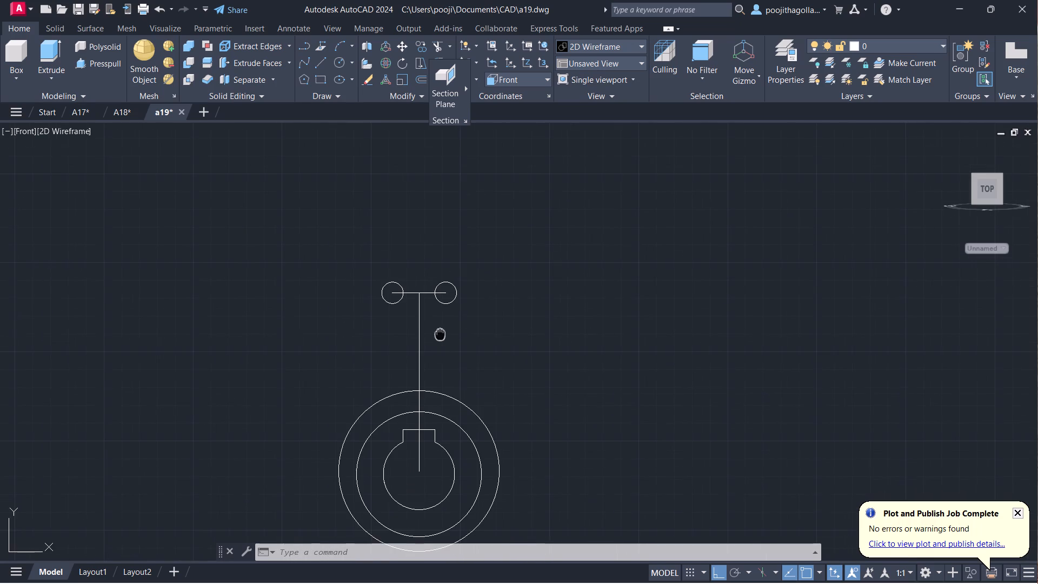
pyautogui.moveTo(440, 334); pyautogui.dragTo(431, 308, button='middle')
pyautogui.moveTo(469, 302); pyautogui.dragTo(479, 335, button='middle')
pyautogui.press('l')
pyautogui.press('Return')
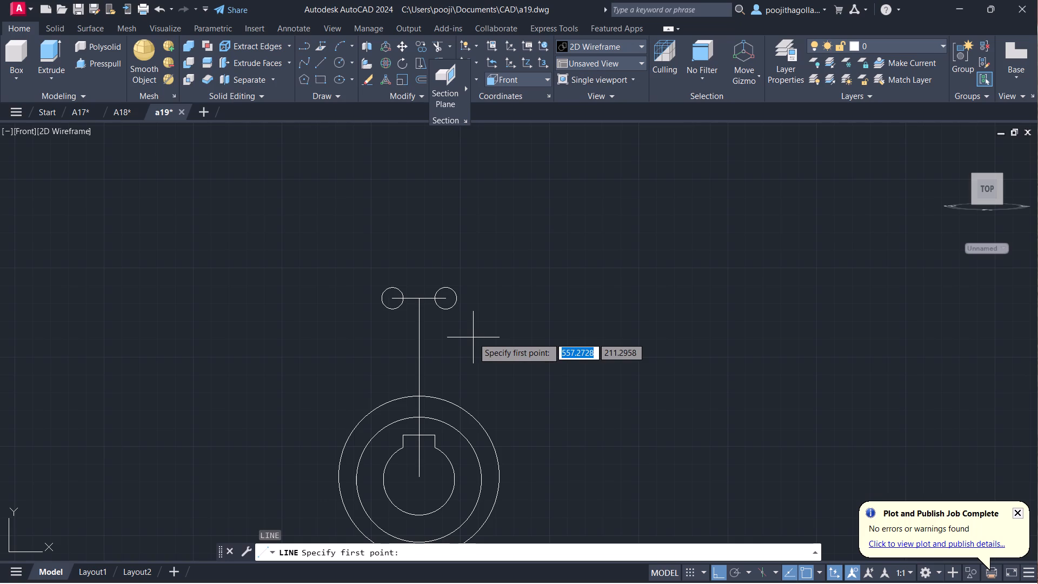
pyautogui.moveTo(473, 337); pyautogui.dragTo(480, 347, button='middle')
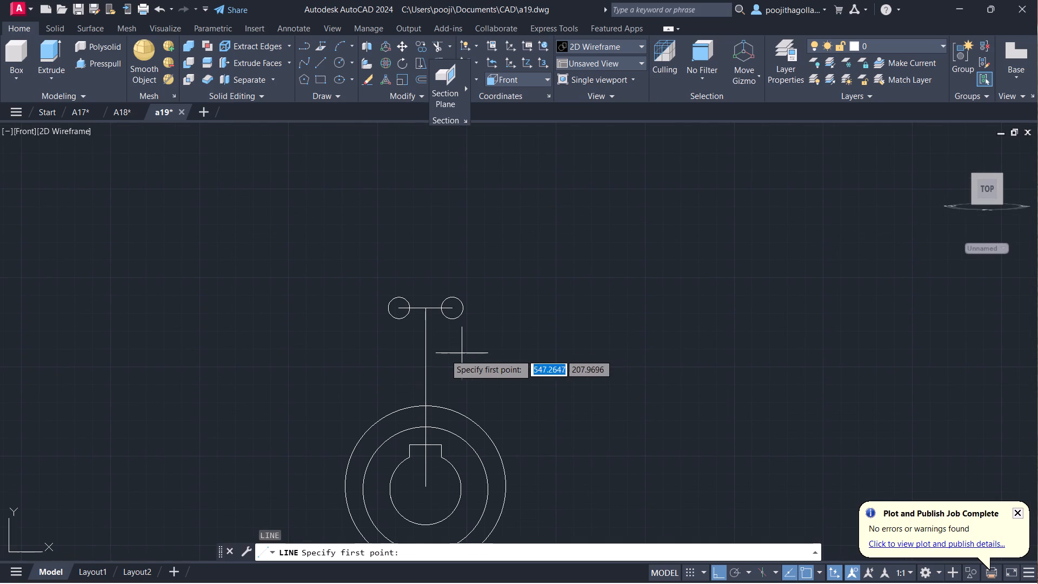
pyautogui.scroll(2, 442, 354)
pyautogui.moveTo(442, 354); pyautogui.dragTo(368, 337, button='middle')
pyautogui.scroll(-2, 368, 337)
pyautogui.moveTo(378, 334); pyautogui.dragTo(392, 362, button='middle')
pyautogui.scroll(2, 392, 337)
pyautogui.moveTo(392, 337); pyautogui.dragTo(411, 358, button='middle')
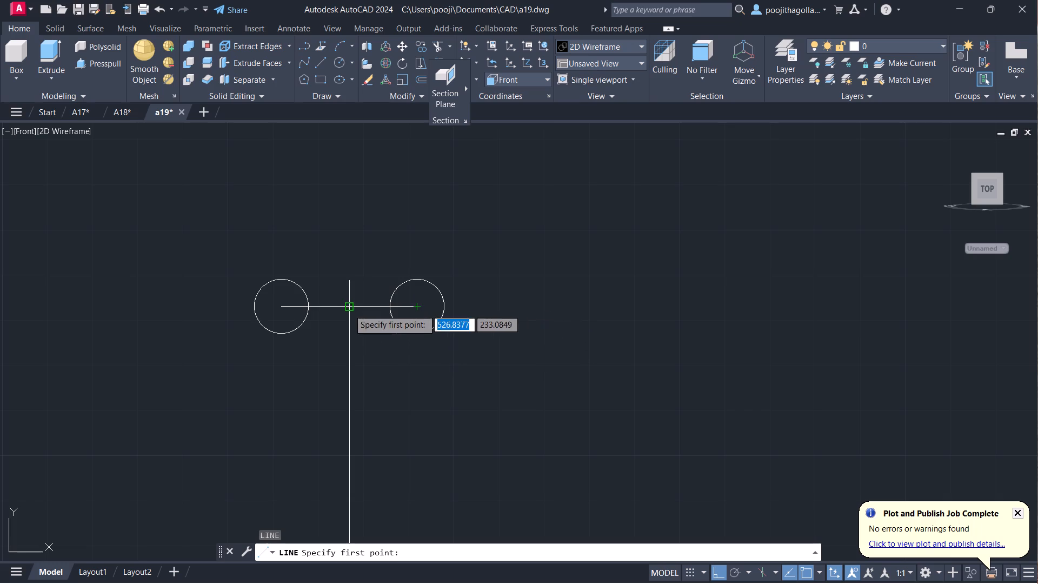
pyautogui.moveTo(349, 309); pyautogui.dragTo(372, 312)
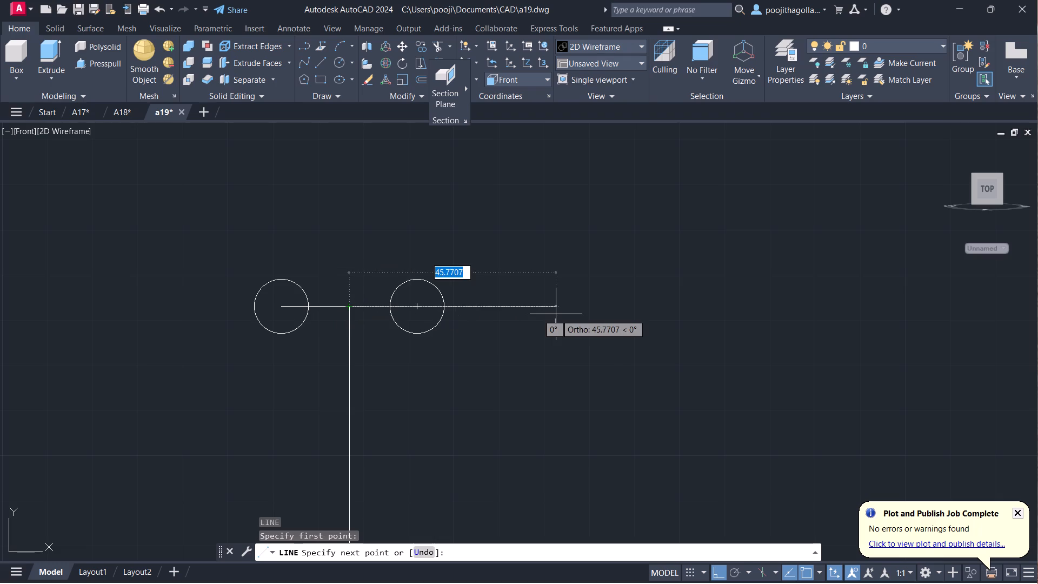
pyautogui.write('32')
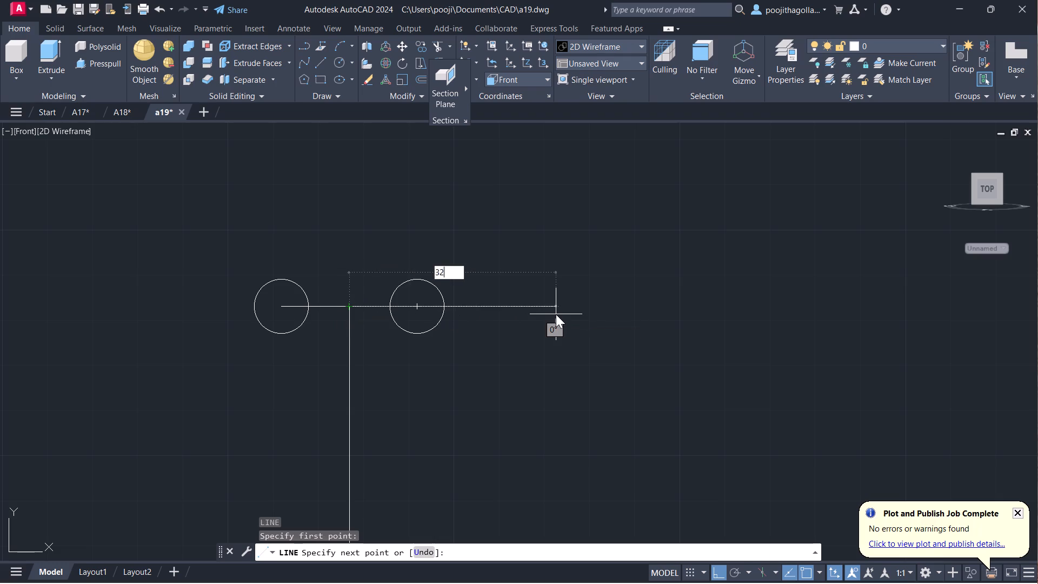
pyautogui.press('BackSpace')
pyautogui.press('1')
pyautogui.press('Return')
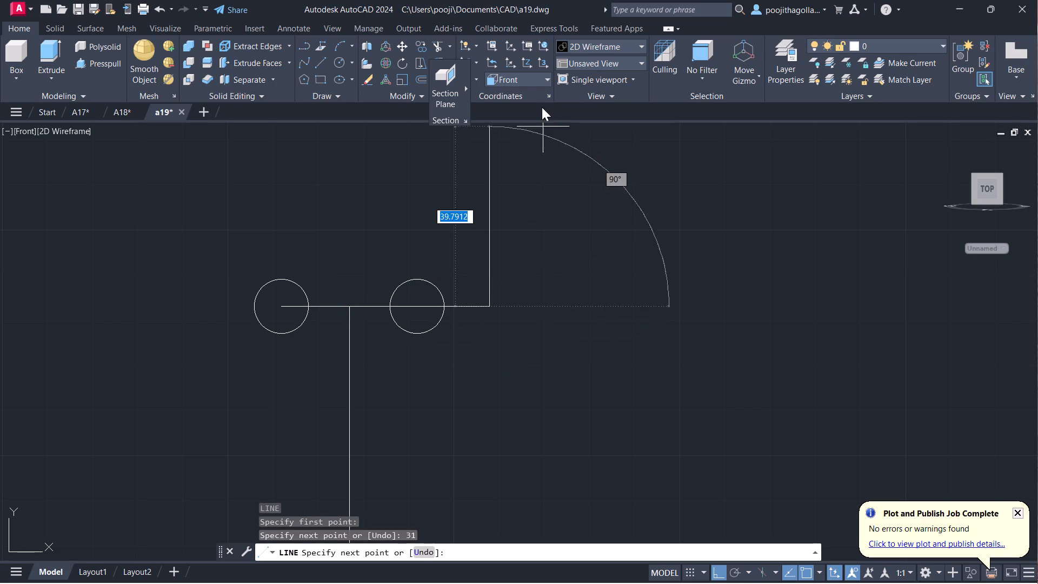
# Continue the line 17 up, 62 left, 34 down and 62 right, closing a rectangle at the 31-unit line's outer end.
pyautogui.moveTo(486, 214); pyautogui.dragTo(569, 249, button='middle')
pyautogui.moveTo(569, 253); pyautogui.dragTo(557, 237, button='middle')
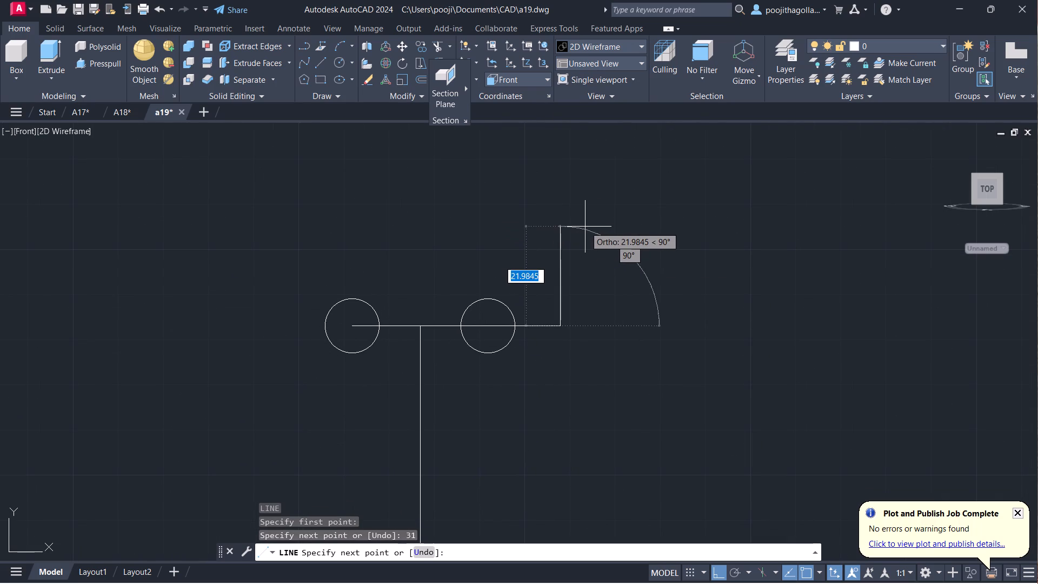
pyautogui.moveTo(585, 227); pyautogui.dragTo(588, 142, button='middle')
pyautogui.moveTo(583, 171); pyautogui.dragTo(582, 203, button='middle')
pyautogui.scroll(-1, 582, 201)
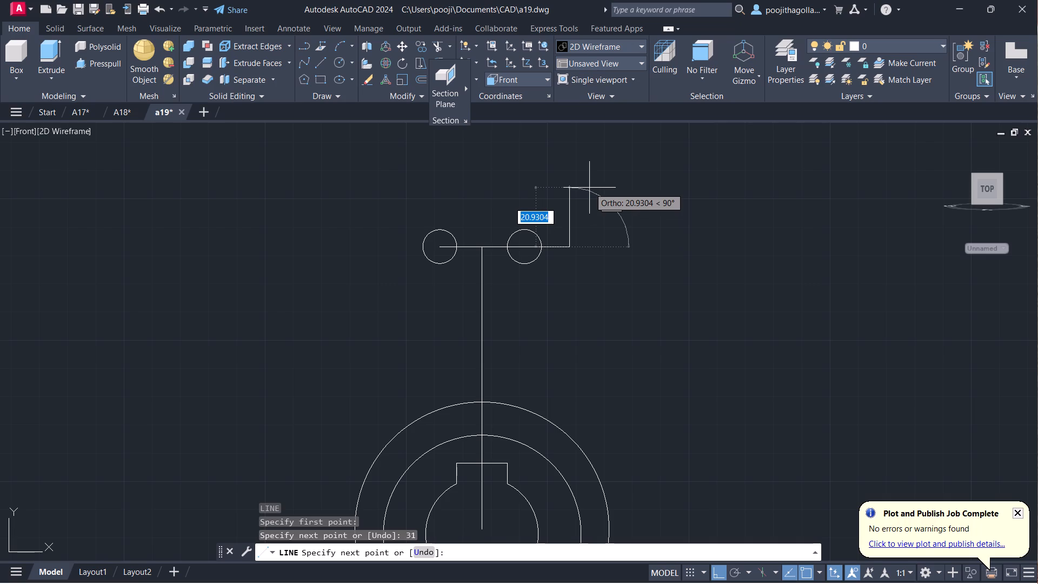
pyautogui.write('17')
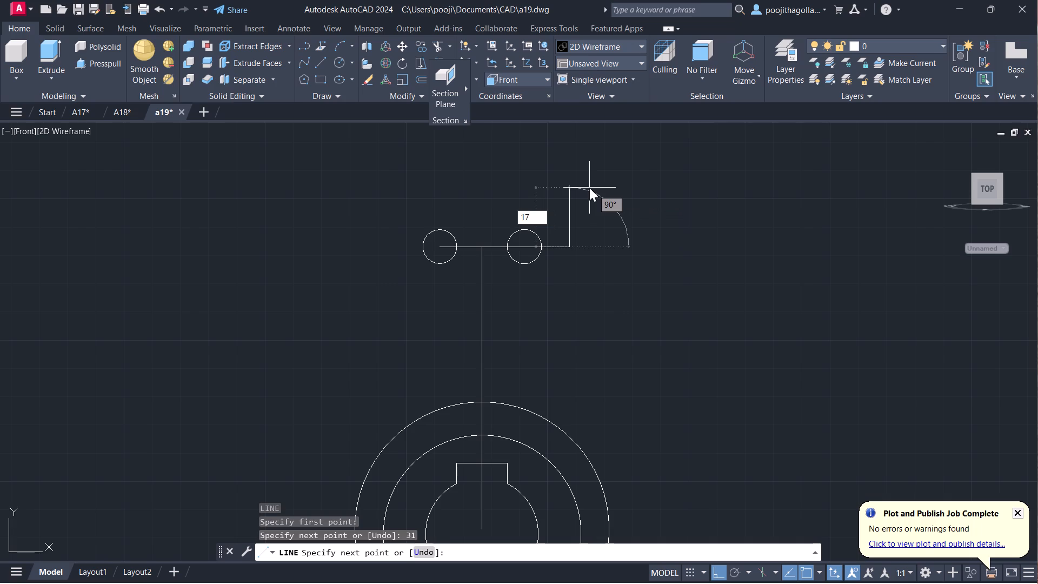
pyautogui.press('Return')
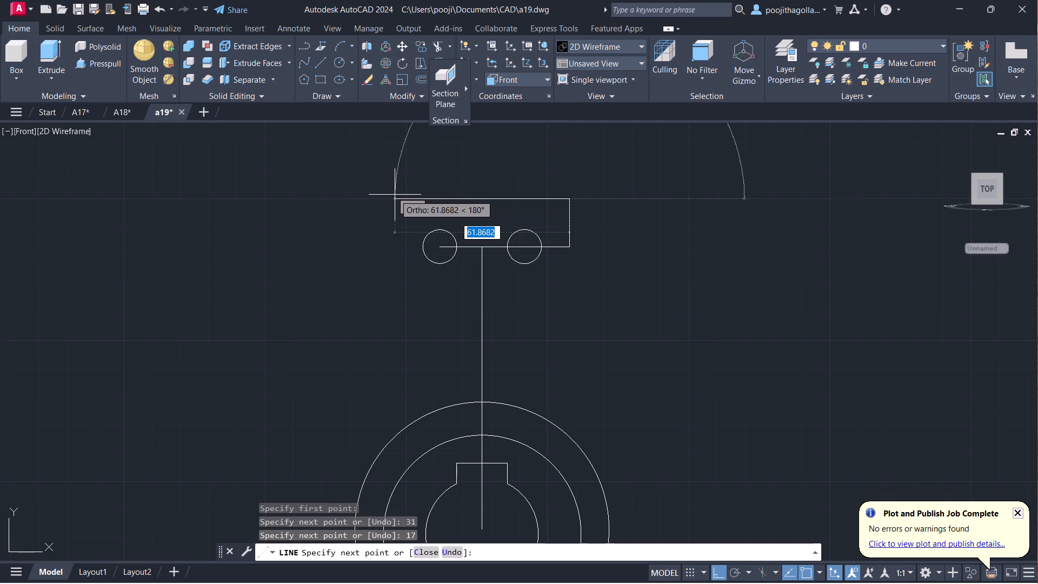
pyautogui.write('62')
pyautogui.press('Return')
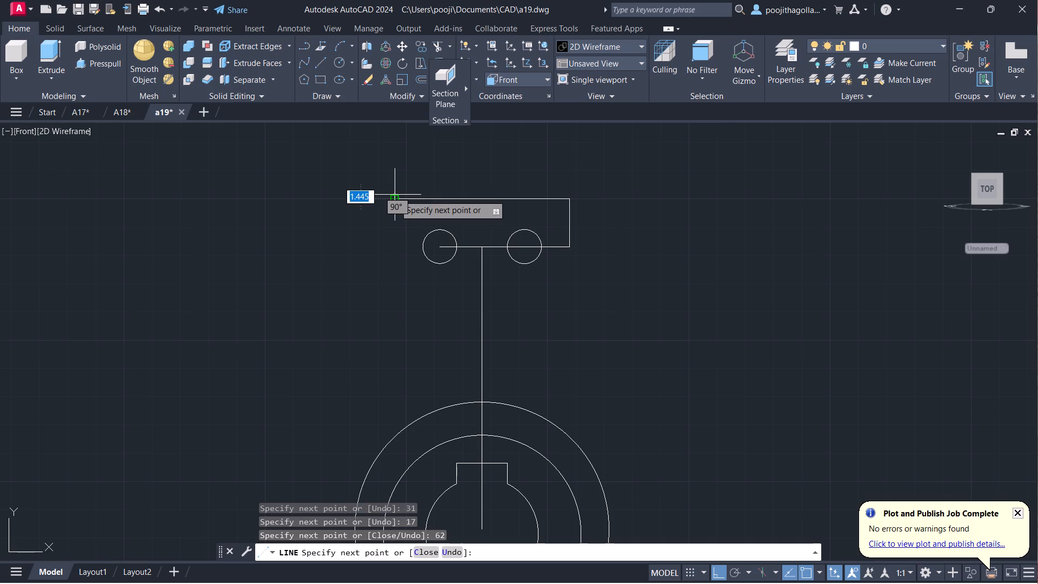
pyautogui.write('34')
pyautogui.press('Return')
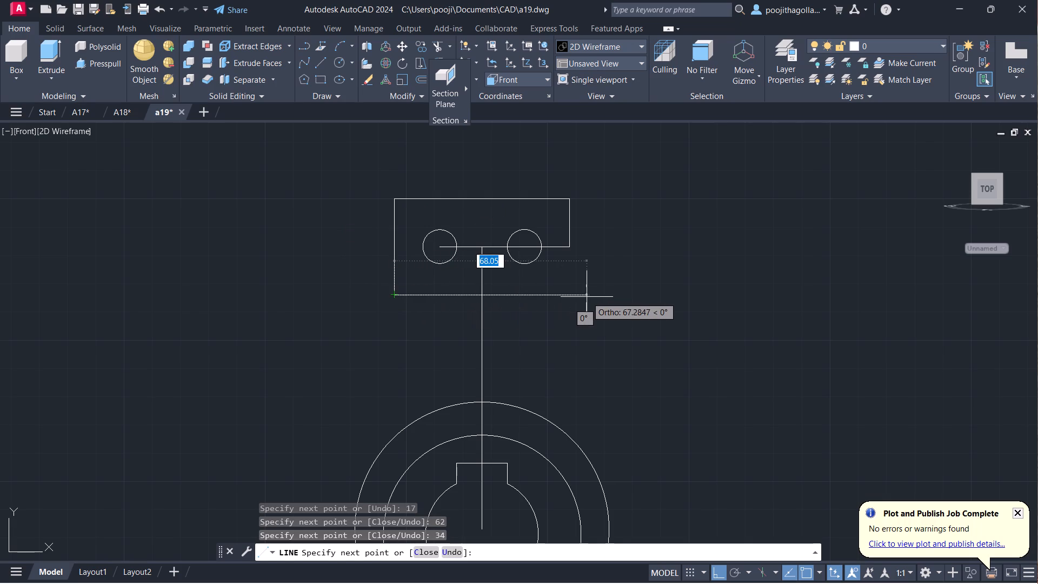
pyautogui.write('62')
pyautogui.press('Return')
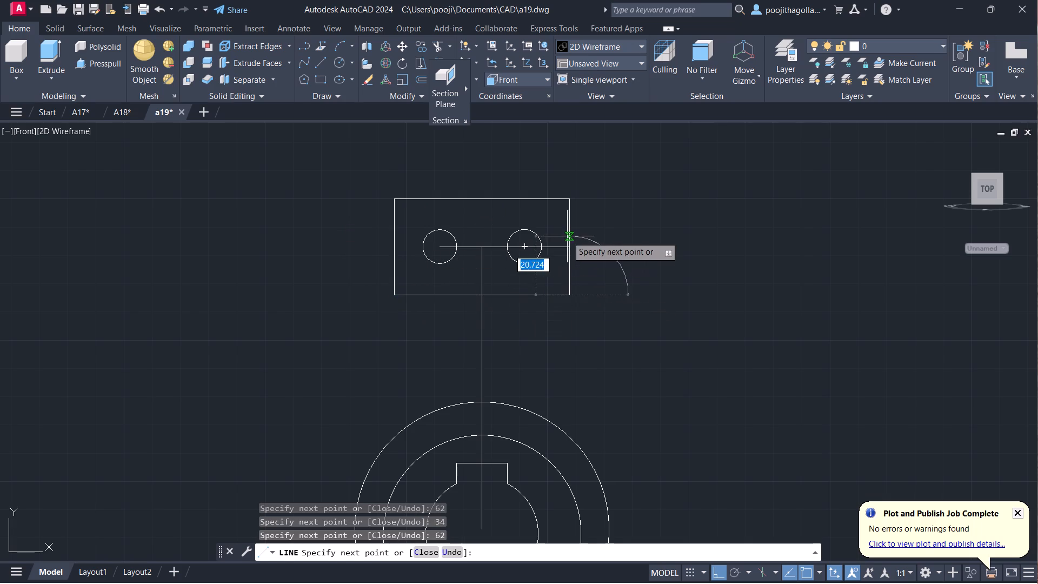
pyautogui.click(570, 251)
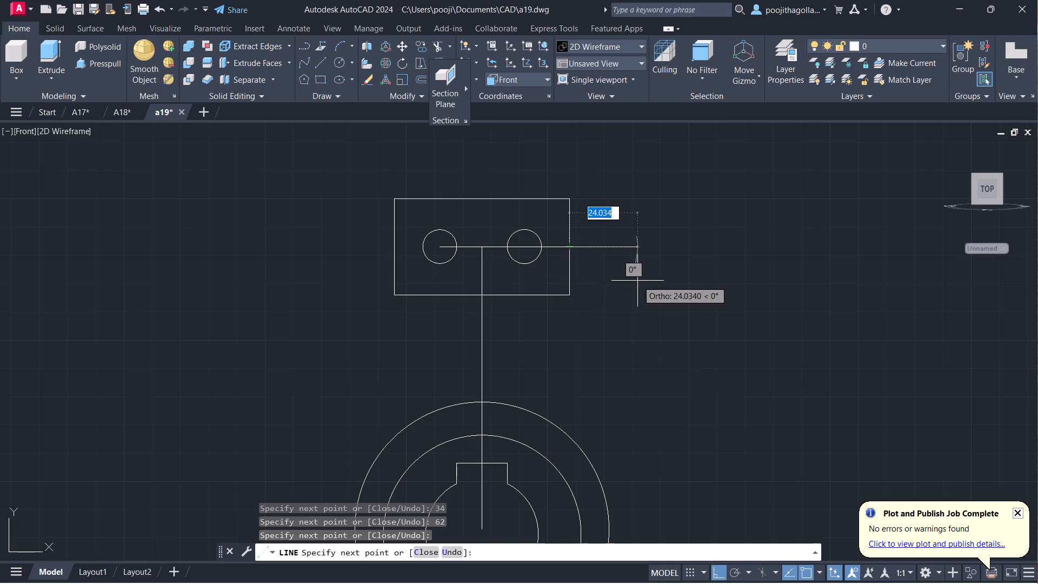
pyautogui.press('Escape')
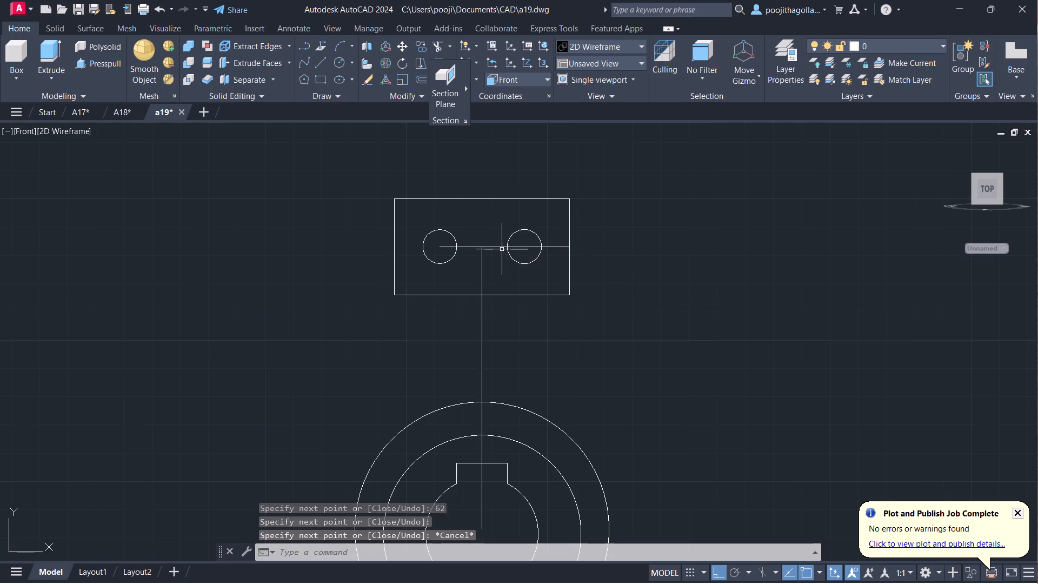
# Delete the horizontal construction lines running through the two small circles inside the rectangle.
pyautogui.click(497, 245)
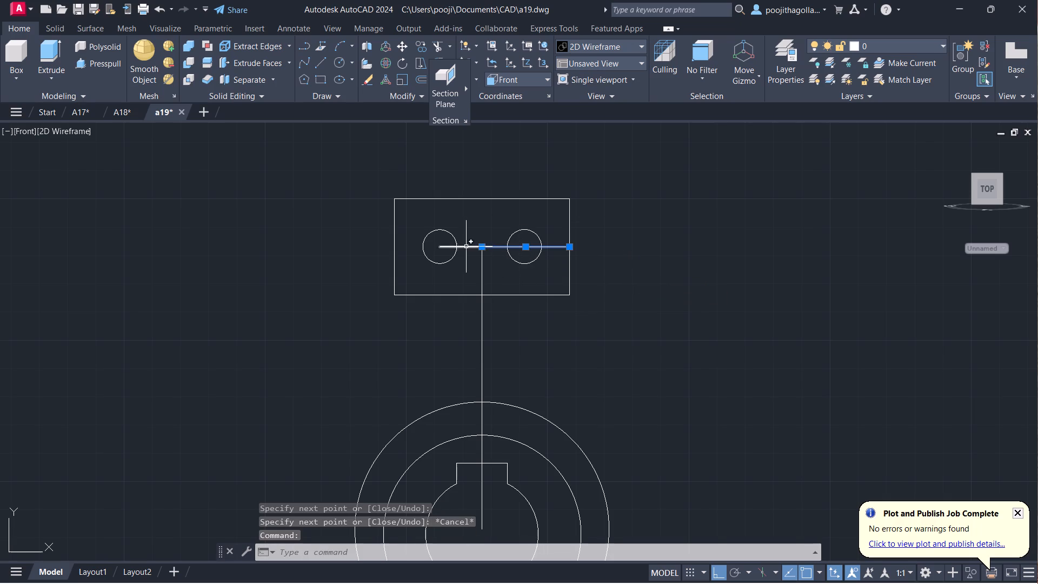
pyautogui.click(468, 247)
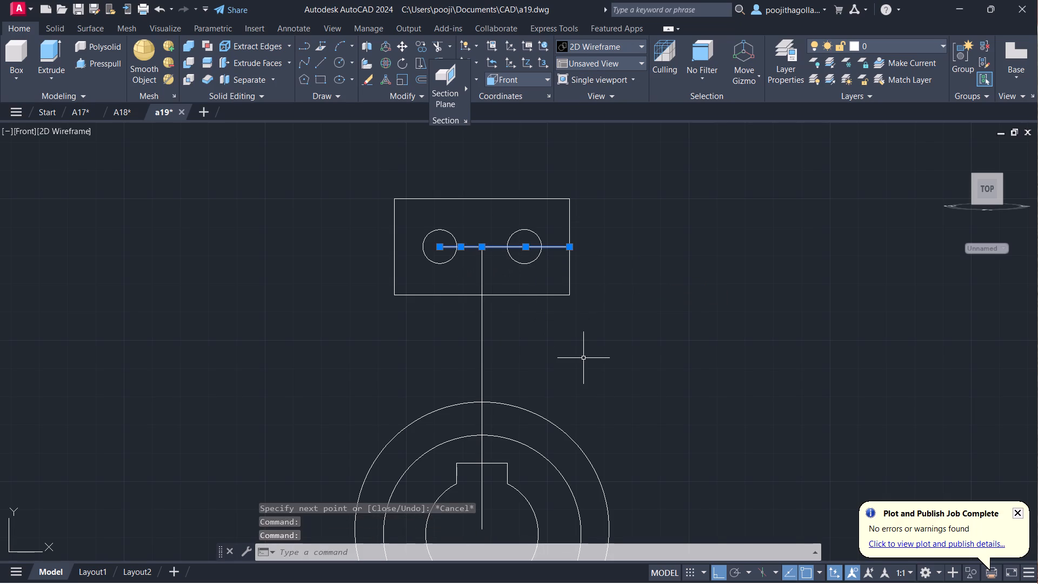
pyautogui.press('Delete')
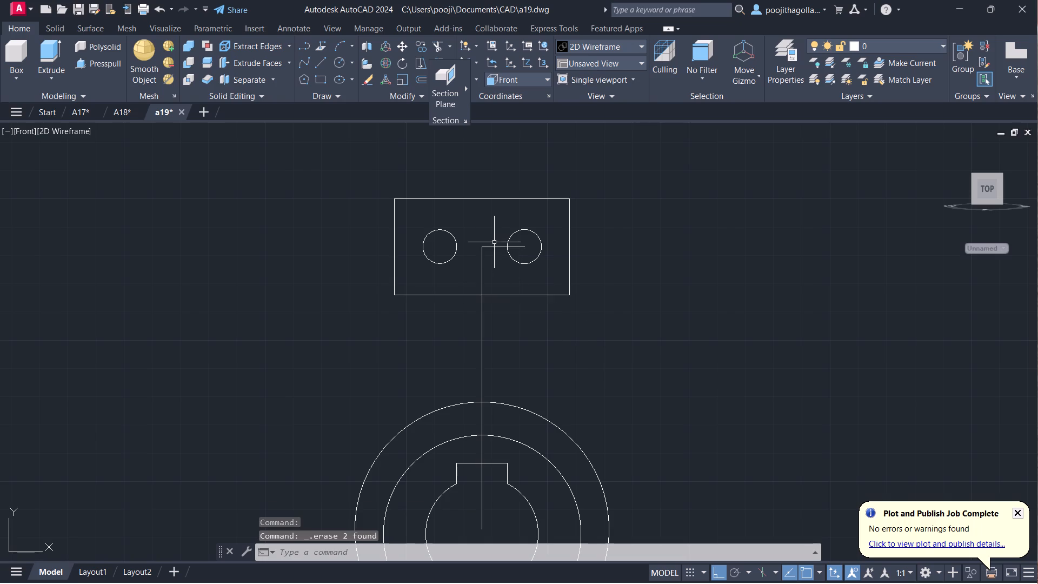
pyautogui.click(494, 246)
pyautogui.press('Delete')
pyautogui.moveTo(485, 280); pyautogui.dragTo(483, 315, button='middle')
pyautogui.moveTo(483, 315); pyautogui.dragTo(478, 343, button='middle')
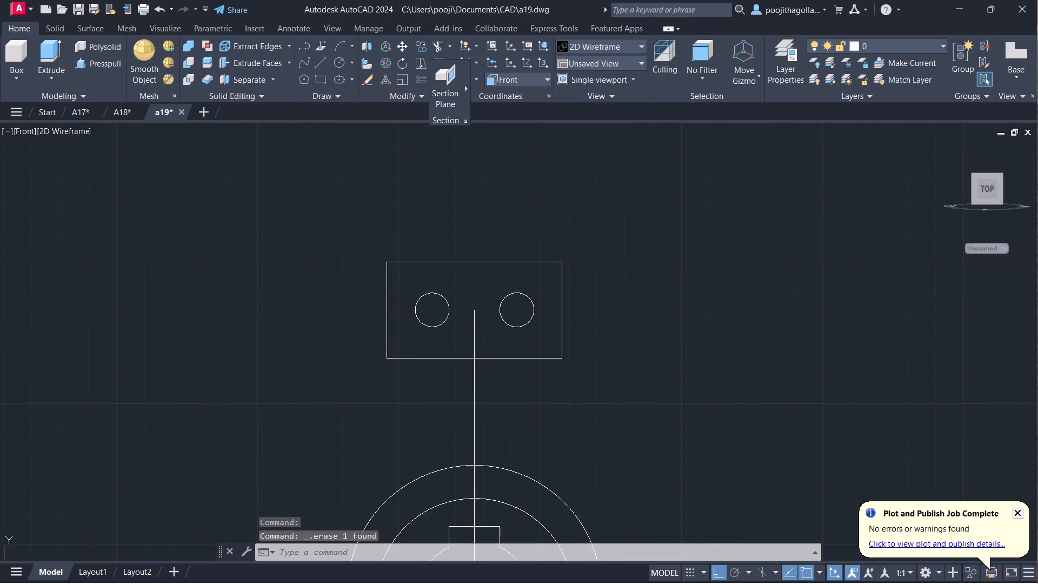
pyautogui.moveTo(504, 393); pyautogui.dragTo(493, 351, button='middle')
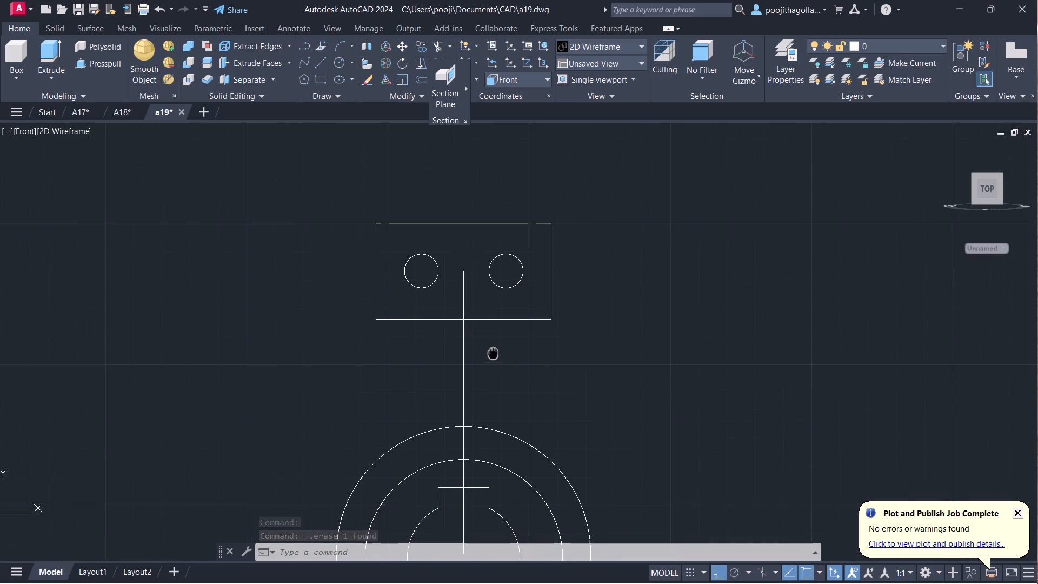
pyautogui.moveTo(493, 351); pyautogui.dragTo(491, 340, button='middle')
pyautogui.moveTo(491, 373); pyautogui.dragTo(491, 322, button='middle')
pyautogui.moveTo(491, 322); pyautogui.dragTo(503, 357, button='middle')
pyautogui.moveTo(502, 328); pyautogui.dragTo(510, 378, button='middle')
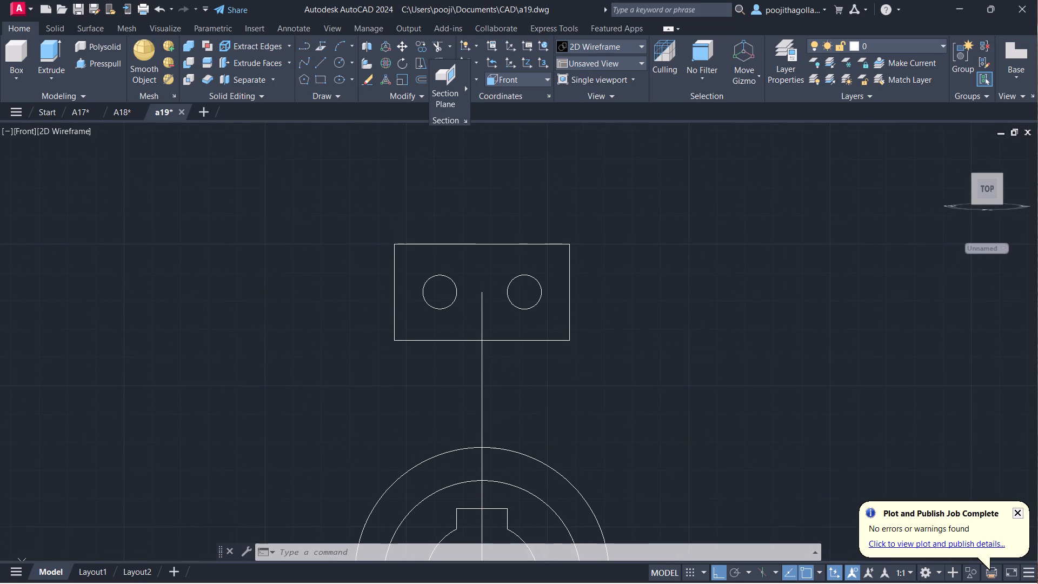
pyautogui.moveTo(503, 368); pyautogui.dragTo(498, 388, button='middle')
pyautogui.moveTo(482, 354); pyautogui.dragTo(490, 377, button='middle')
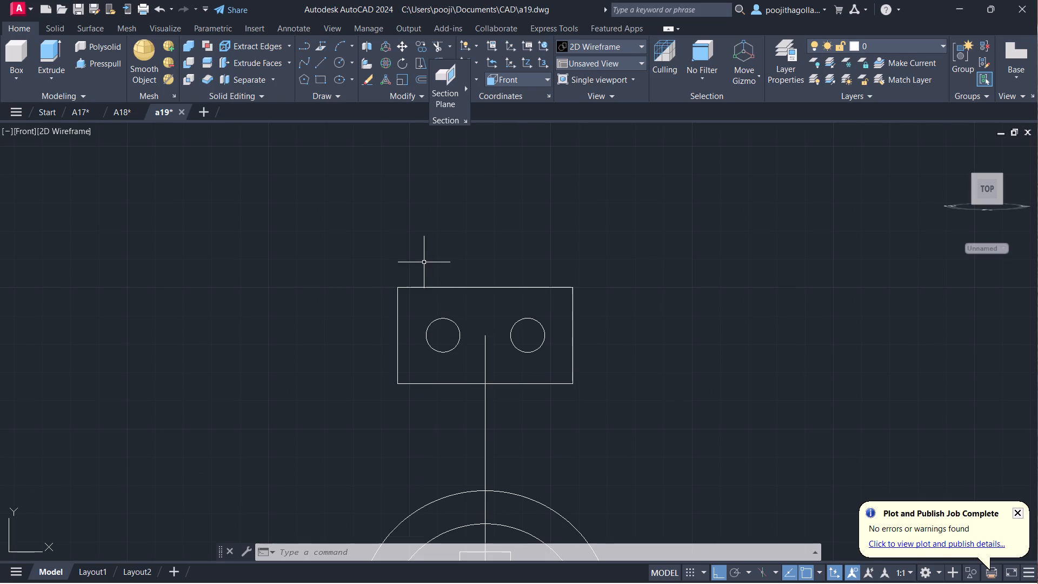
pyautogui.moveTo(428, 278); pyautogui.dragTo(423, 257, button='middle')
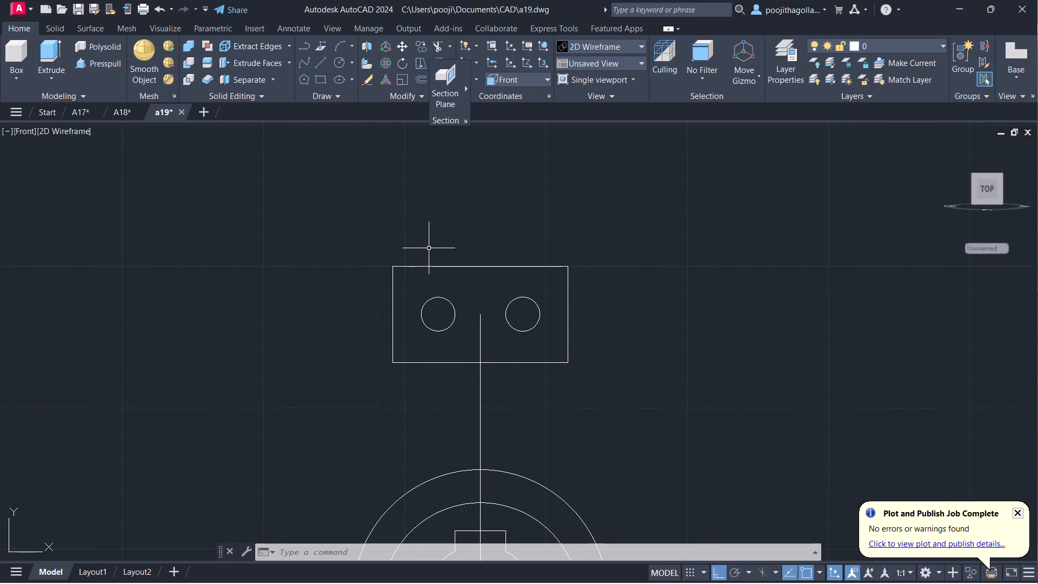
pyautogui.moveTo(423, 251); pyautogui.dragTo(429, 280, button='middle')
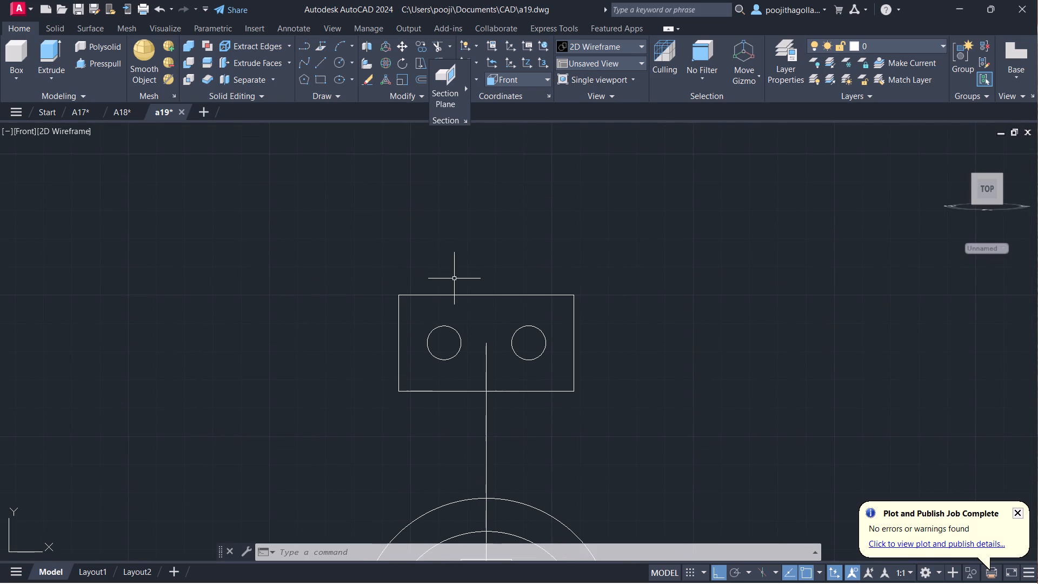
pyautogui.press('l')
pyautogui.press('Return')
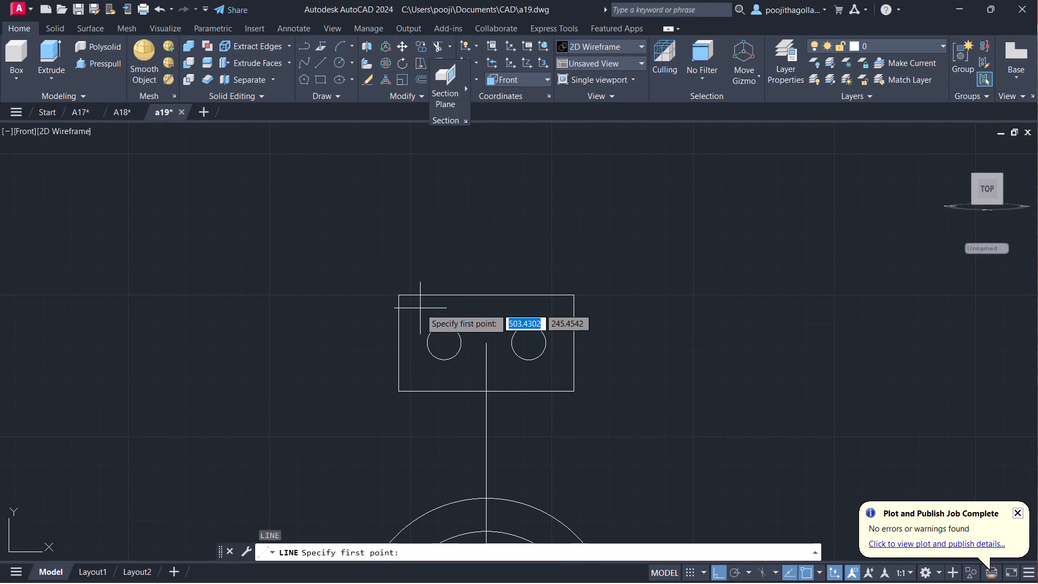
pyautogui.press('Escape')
# Lengthen the rectangle's left edge upward by 16 from its top end.
pyautogui.click(399, 318)
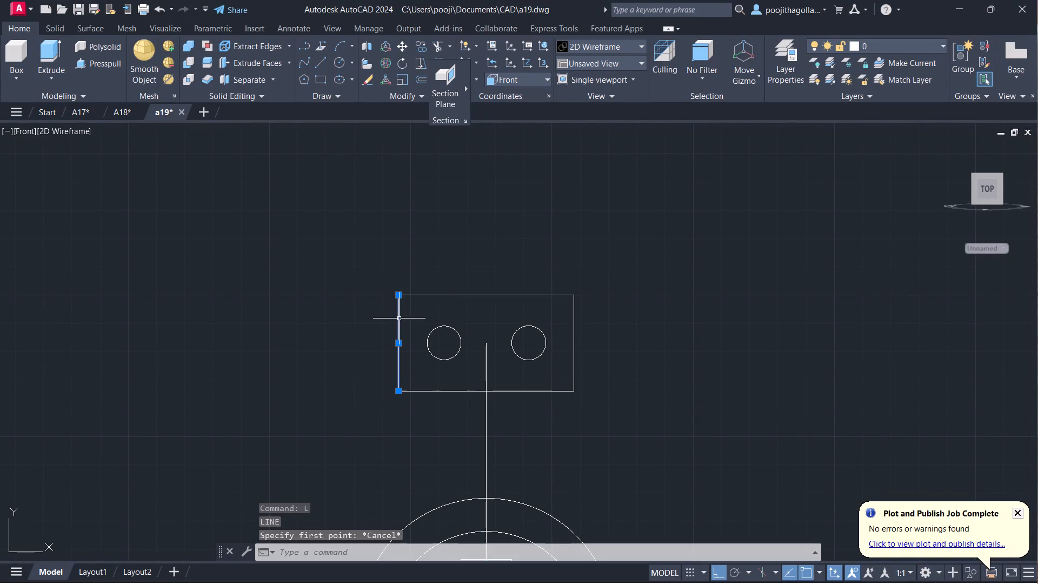
pyautogui.click(428, 328)
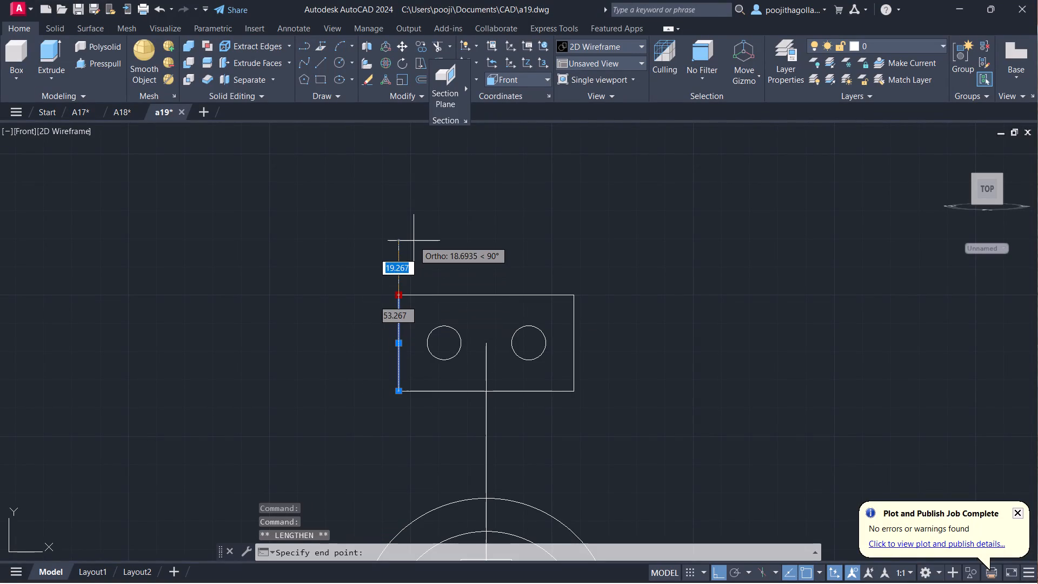
pyautogui.write('16')
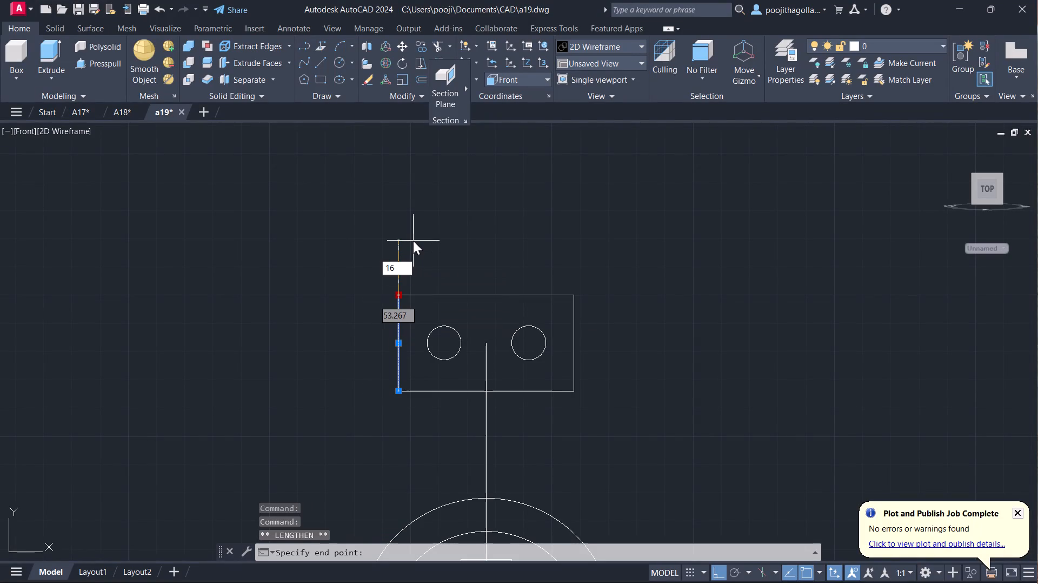
pyautogui.press('Return')
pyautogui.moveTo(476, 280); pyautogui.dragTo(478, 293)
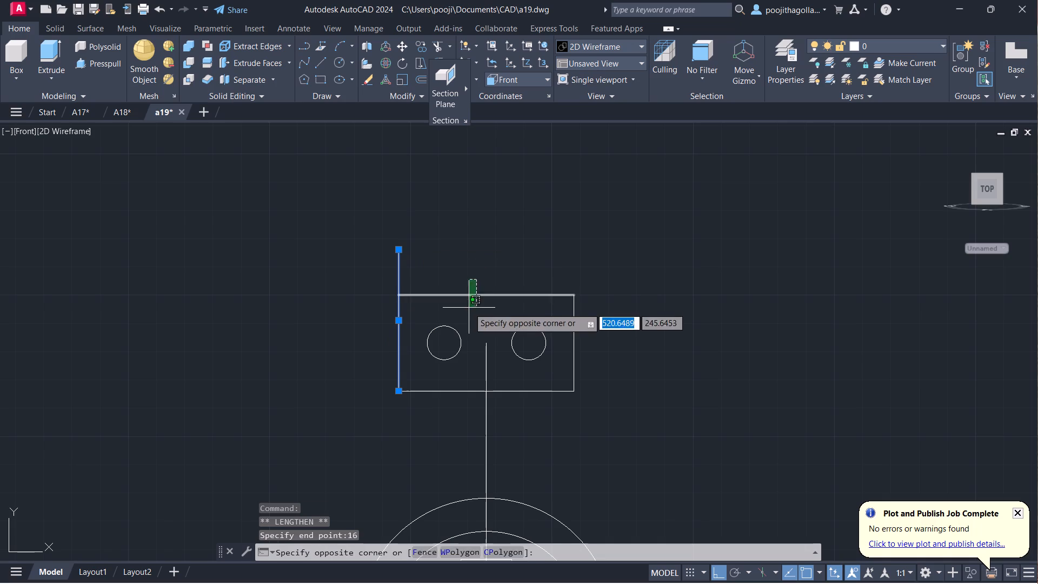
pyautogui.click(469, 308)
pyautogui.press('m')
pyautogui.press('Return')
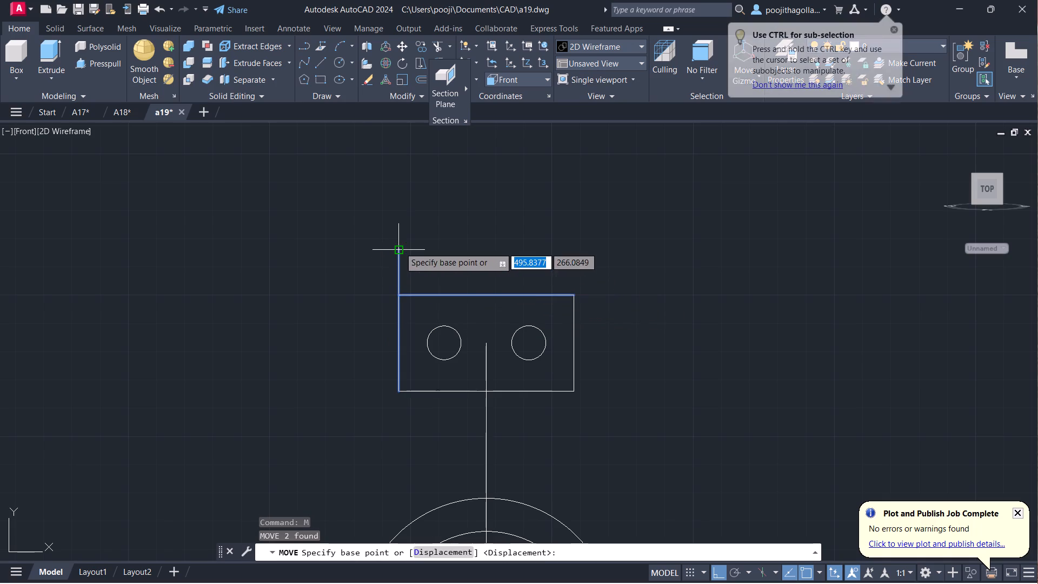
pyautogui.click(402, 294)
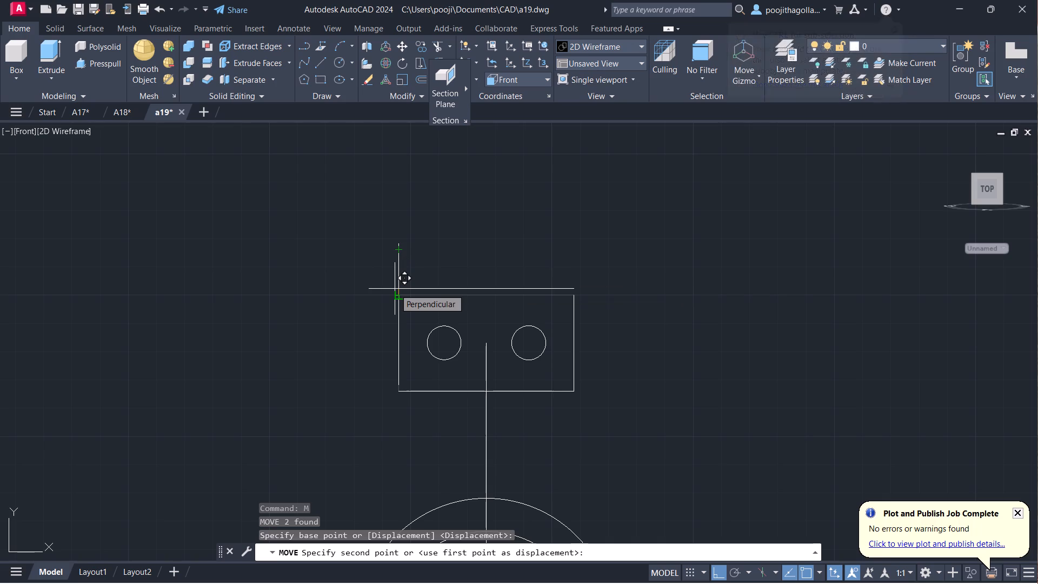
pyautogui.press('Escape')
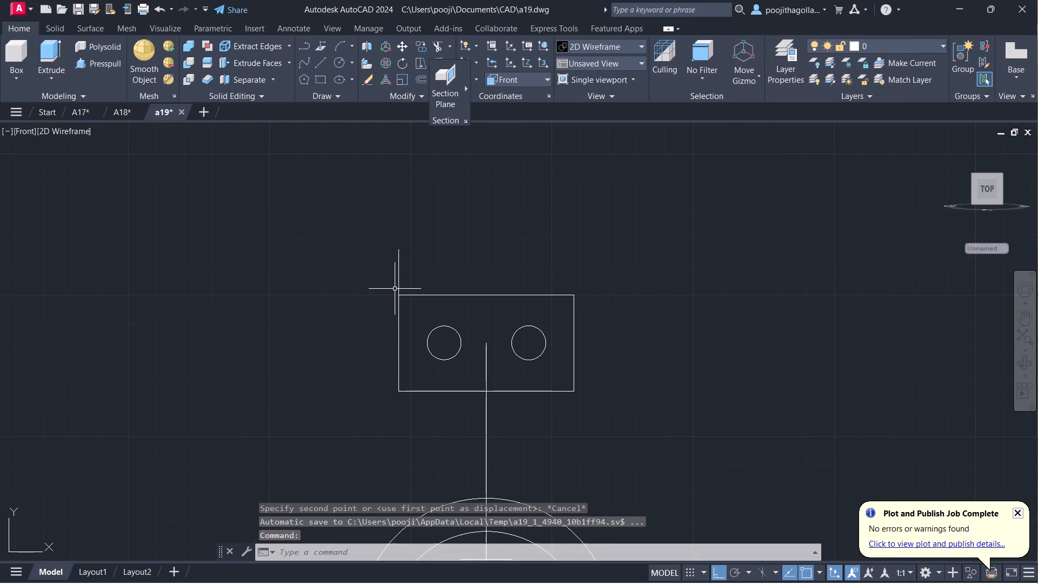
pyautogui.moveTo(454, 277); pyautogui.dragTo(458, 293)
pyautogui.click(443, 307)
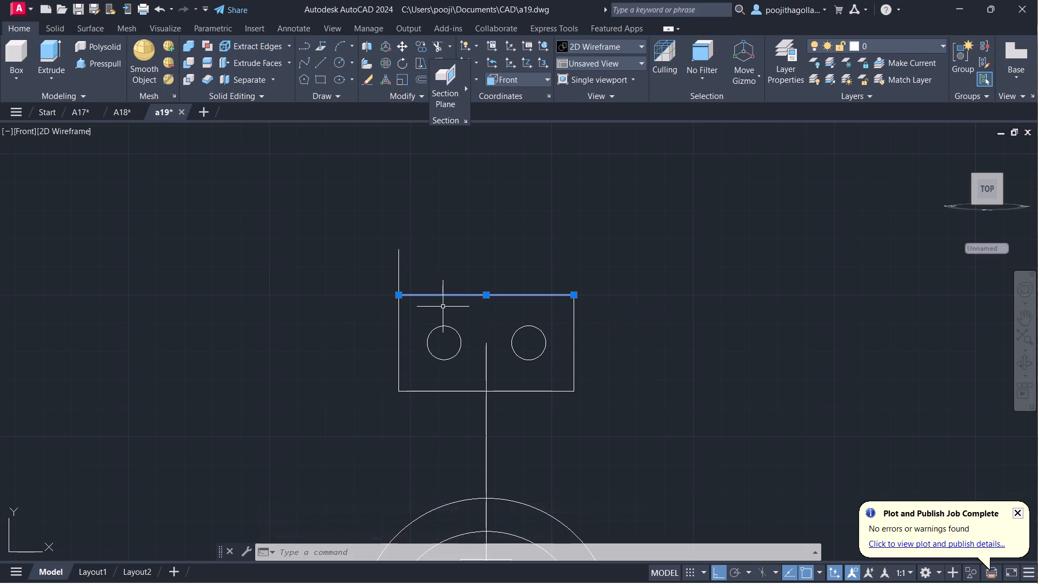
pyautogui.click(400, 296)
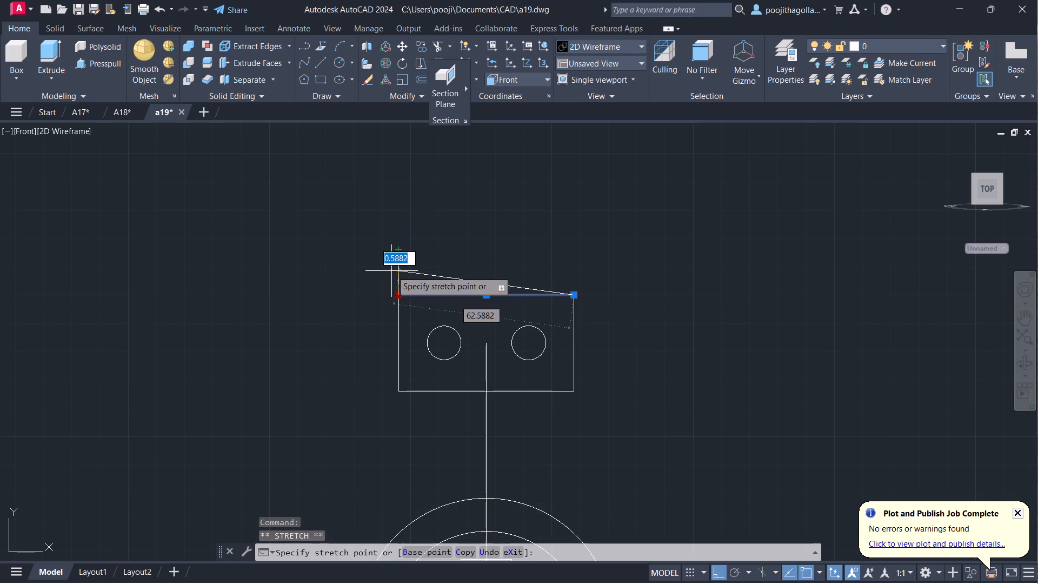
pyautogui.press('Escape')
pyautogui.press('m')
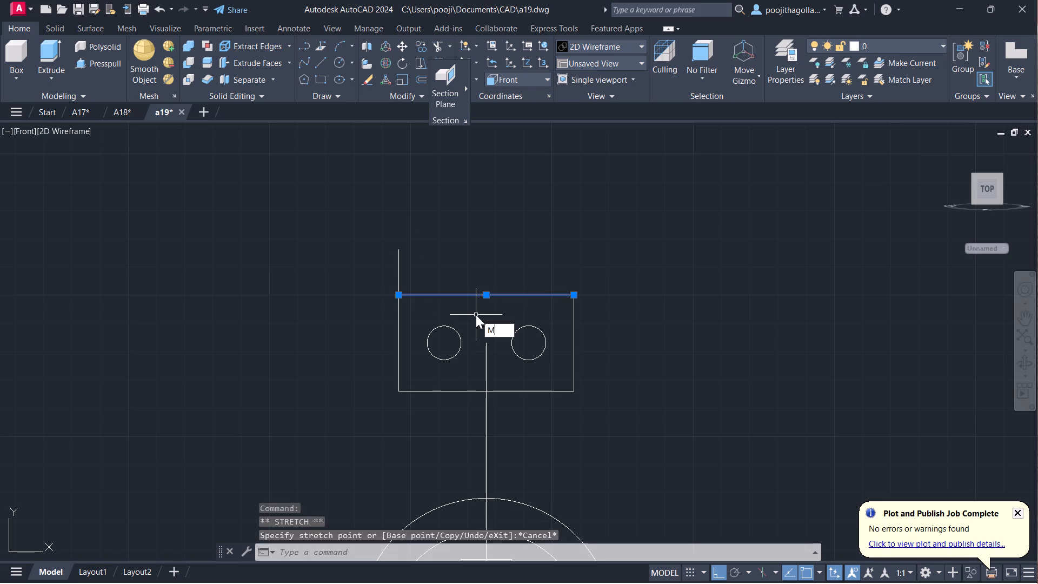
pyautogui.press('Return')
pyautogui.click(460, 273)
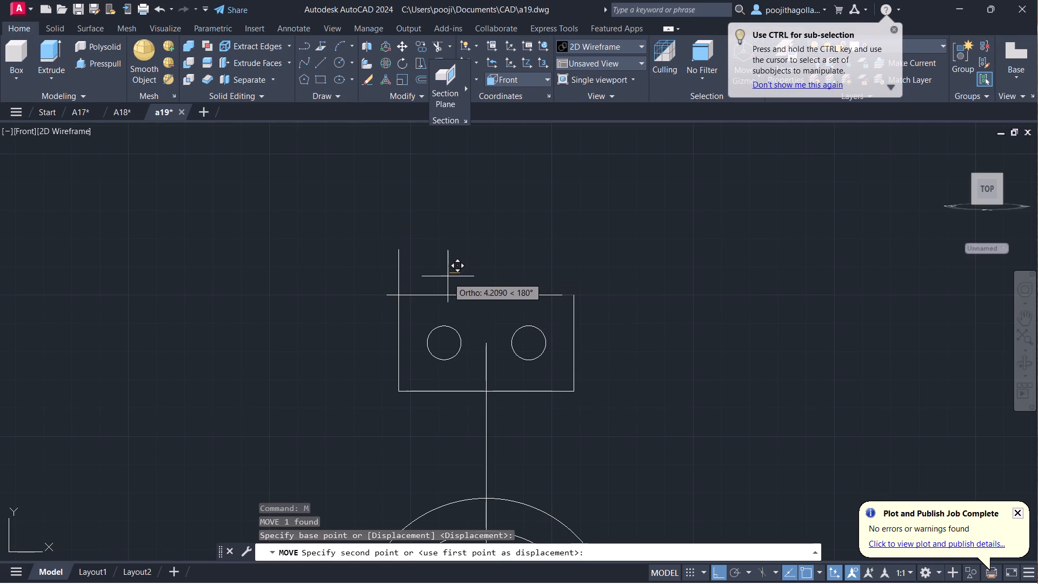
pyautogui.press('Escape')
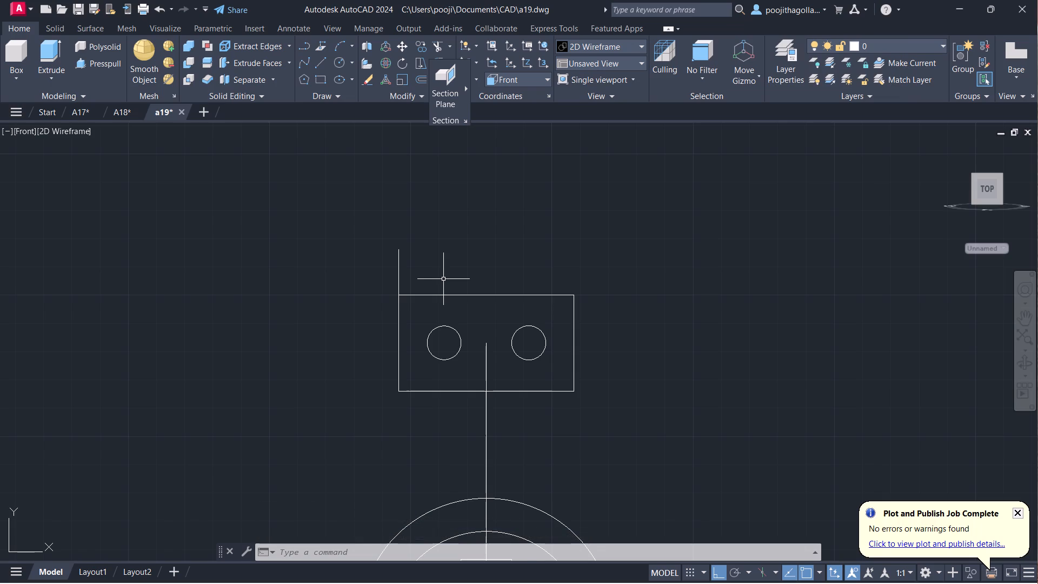
# Move the rectangle's top edge from its left endpoint up to the top end of the lengthened left edge.
pyautogui.click(445, 277)
pyautogui.click(425, 311)
pyautogui.press('m')
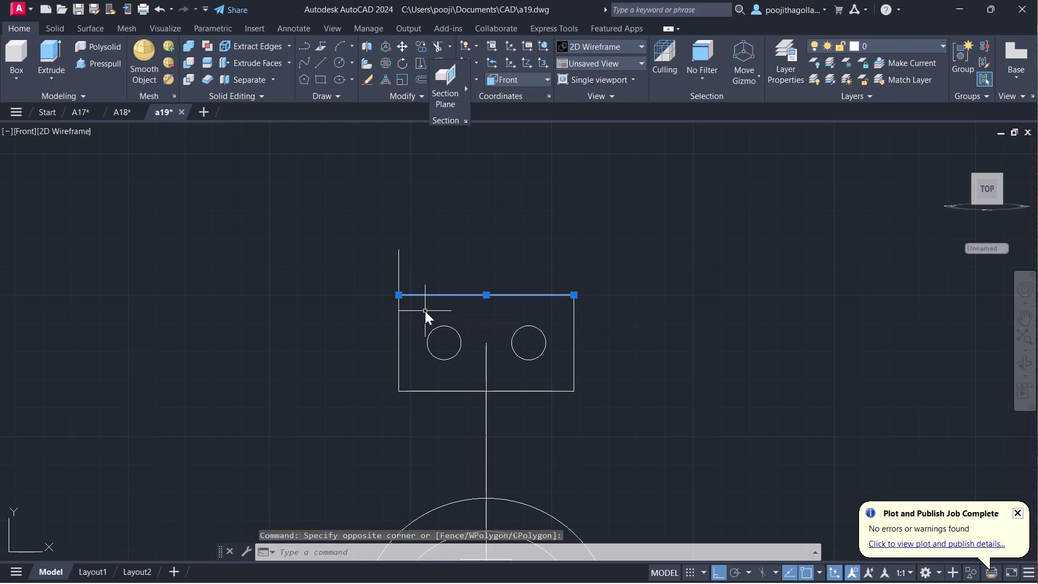
pyautogui.press('Return')
pyautogui.click(400, 296)
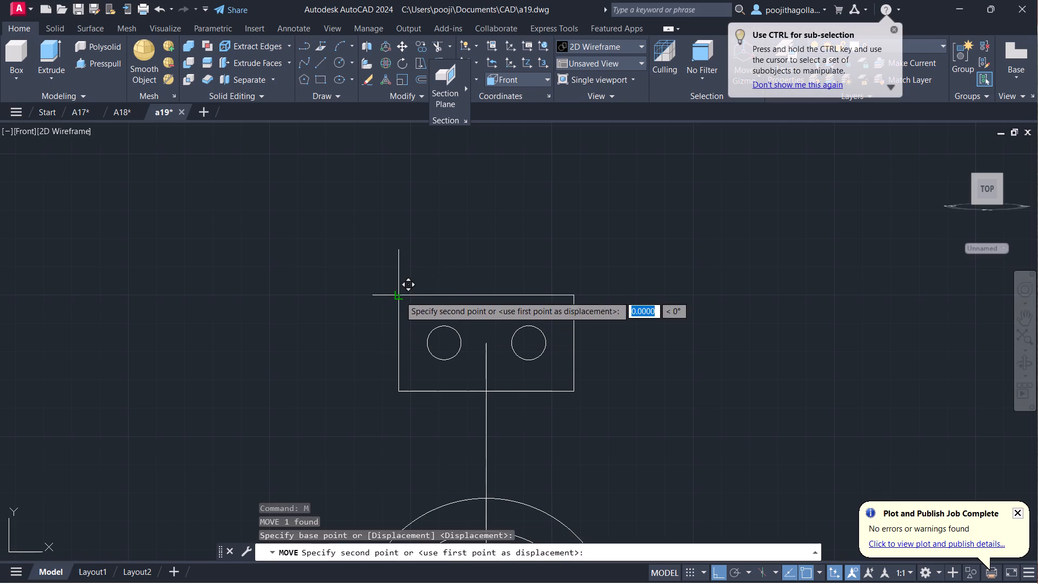
pyautogui.click(398, 248)
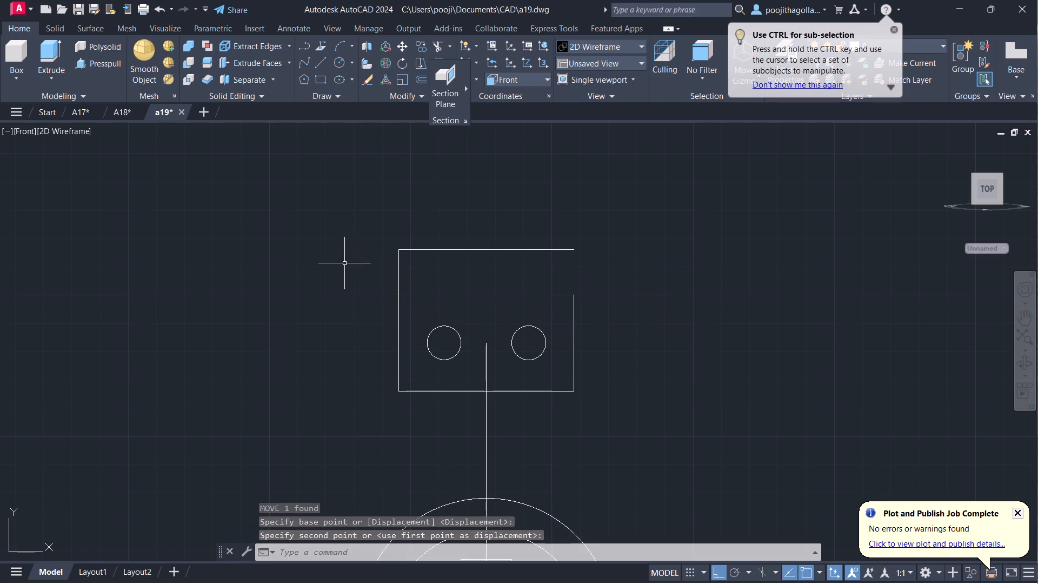
# Stretch the upper end of the rectangle's right edge to the right endpoint of the raised top edge.
pyautogui.click(603, 316)
pyautogui.click(555, 318)
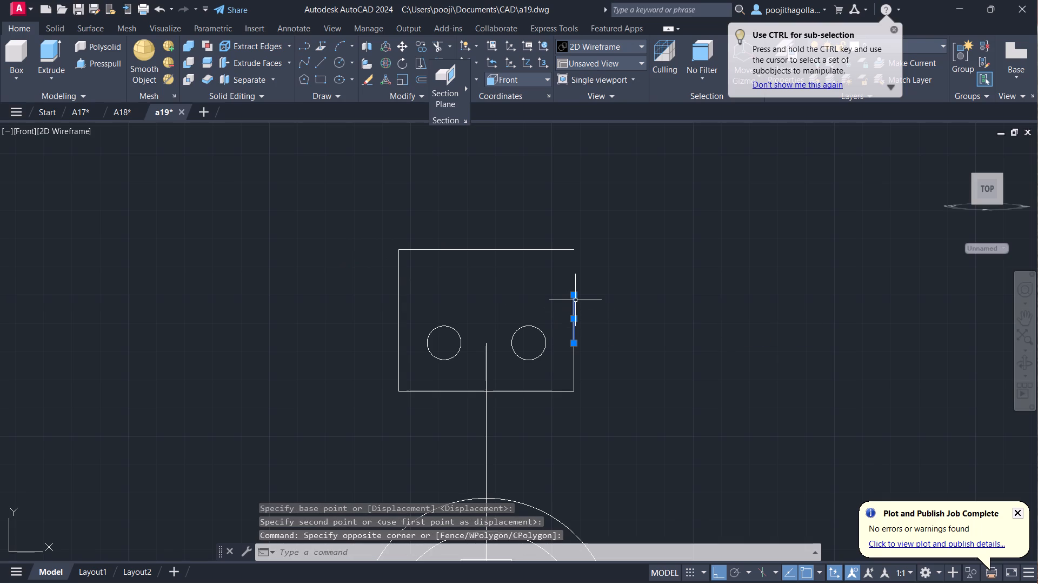
pyautogui.click(575, 296)
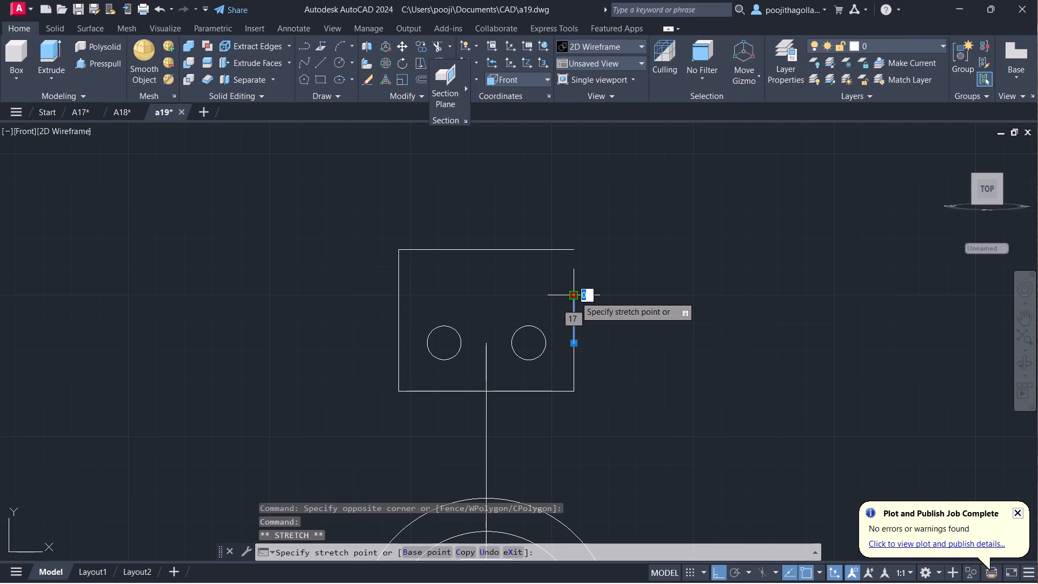
pyautogui.click(574, 250)
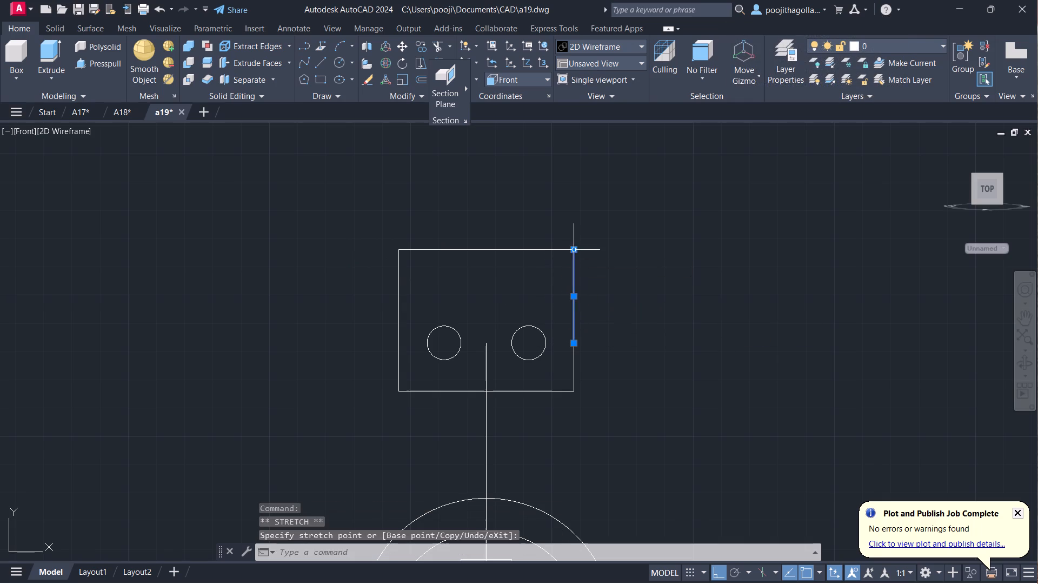
pyautogui.press('Escape')
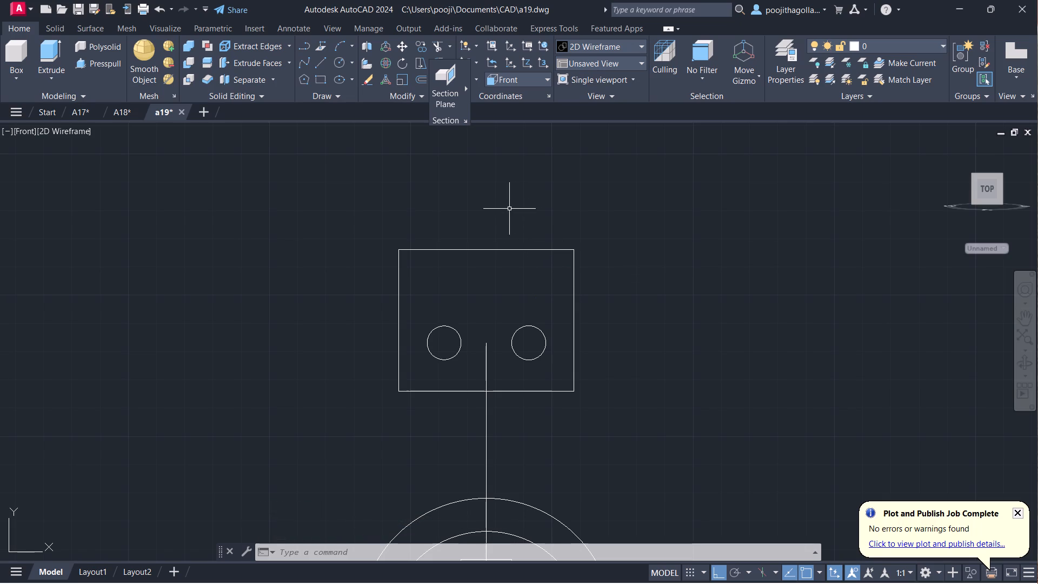
# Draw a guide line from the rectangle's top-left corner, 16 down and 31 to the right.
pyautogui.moveTo(494, 225); pyautogui.dragTo(500, 241, button='middle')
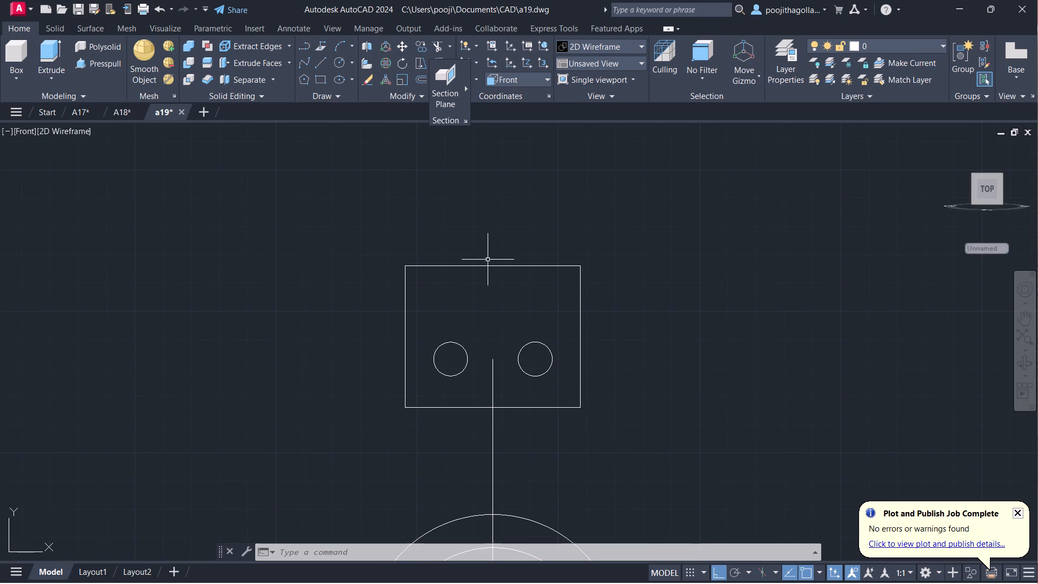
pyautogui.moveTo(508, 332); pyautogui.dragTo(497, 292, button='middle')
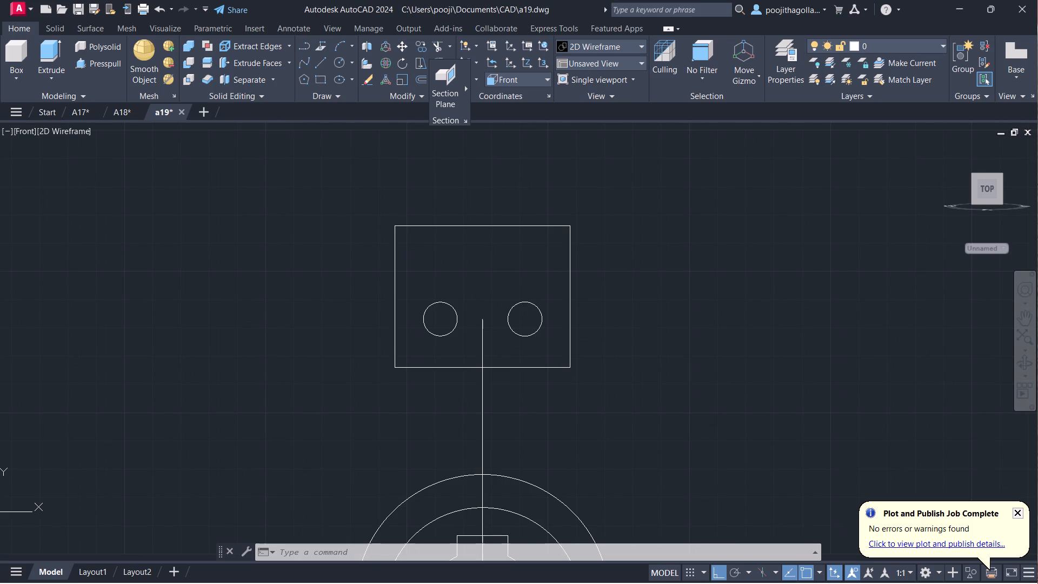
pyautogui.moveTo(497, 292); pyautogui.dragTo(489, 277, button='middle')
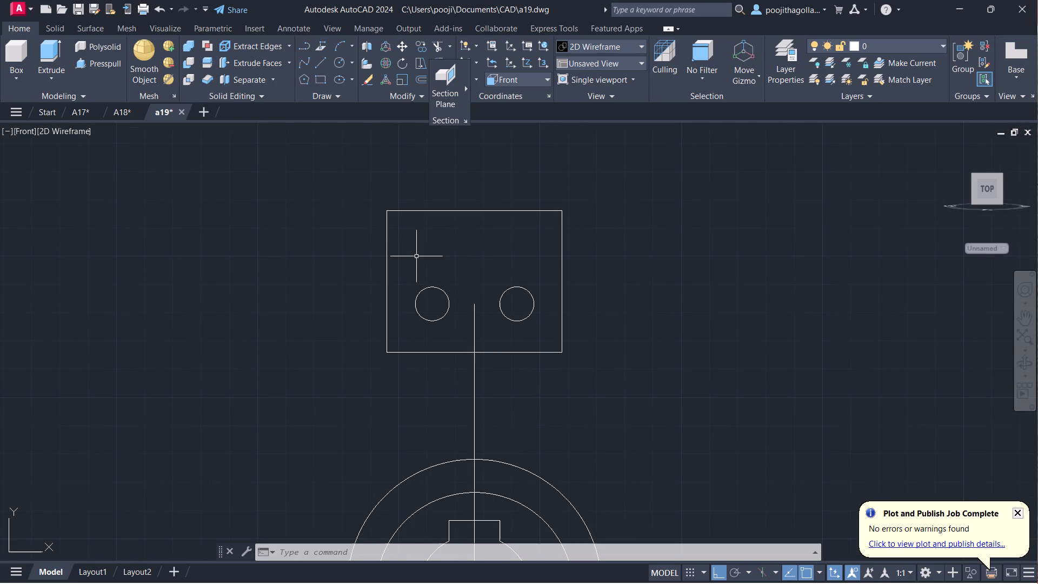
pyautogui.press('l')
pyautogui.press('Return')
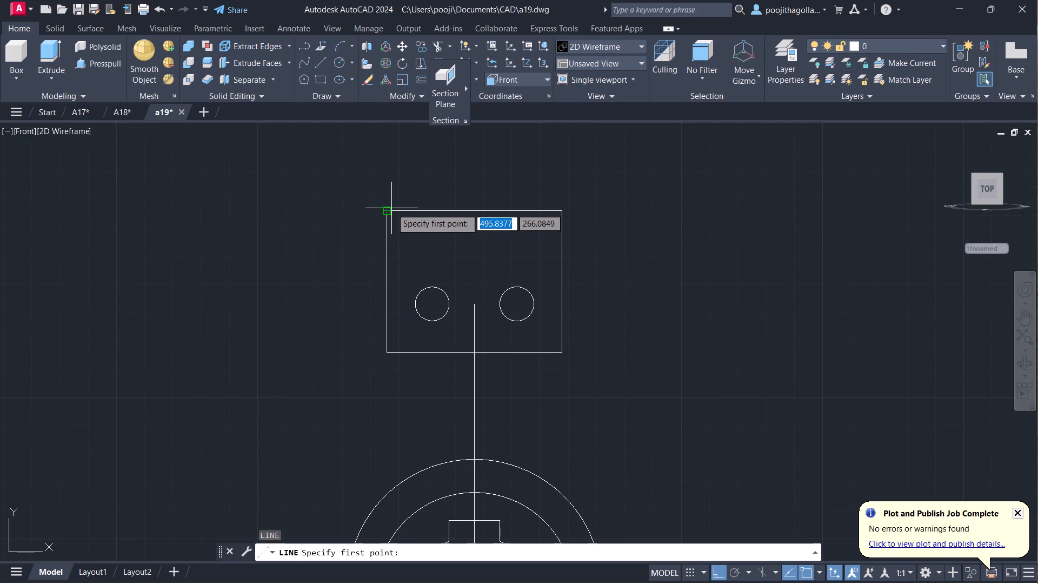
pyautogui.click(386, 214)
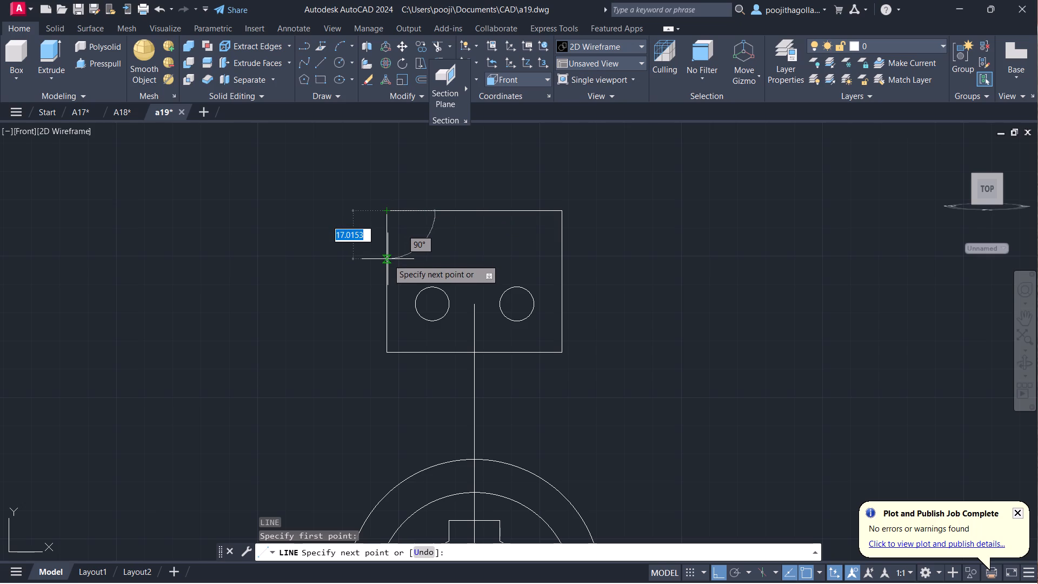
pyautogui.write('16')
pyautogui.press('Return')
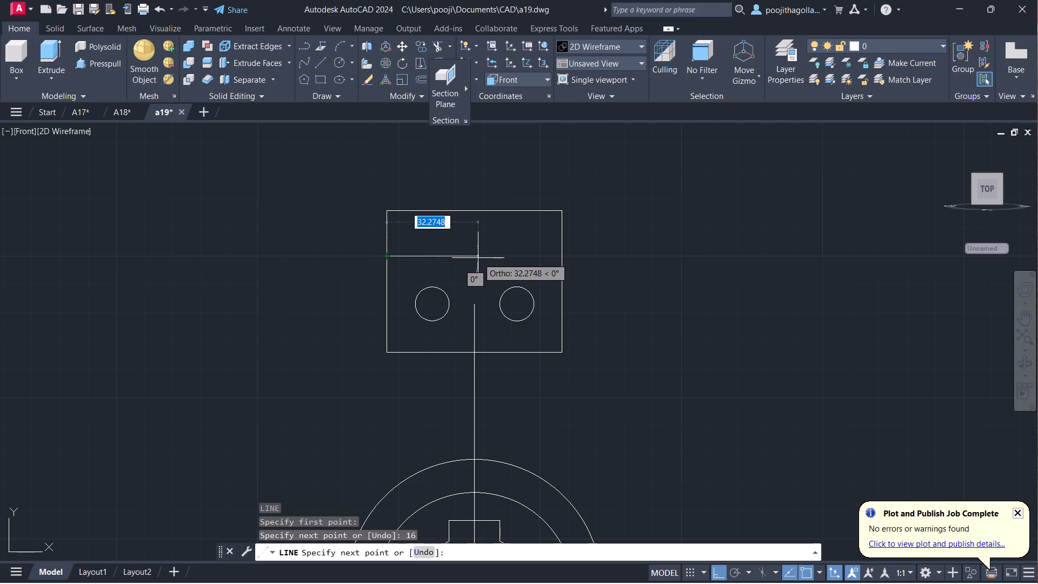
pyautogui.write('31')
pyautogui.press('Return')
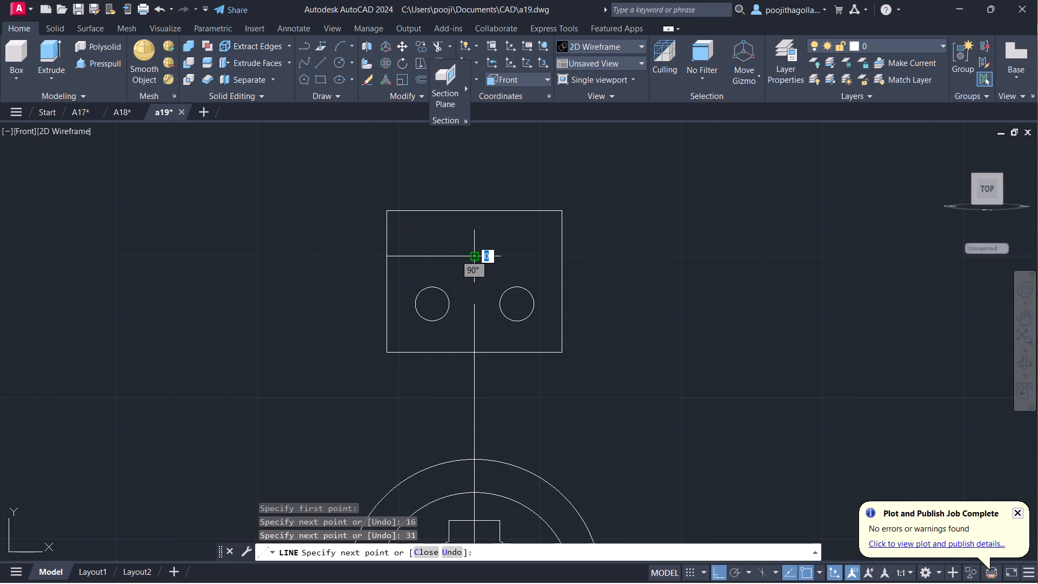
pyautogui.press('Escape')
# Move both small circles from the top end of the vertical centre line to the inner end of the 31-unit guide line.
pyautogui.moveTo(530, 264); pyautogui.dragTo(531, 274)
pyautogui.click(520, 308)
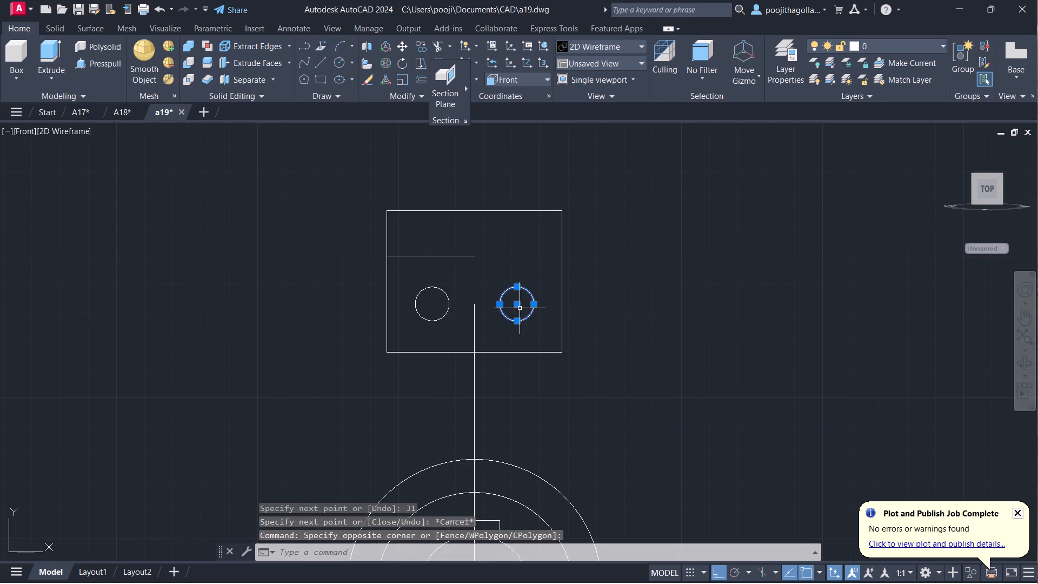
pyautogui.click(461, 289)
pyautogui.click(409, 322)
pyautogui.press('m')
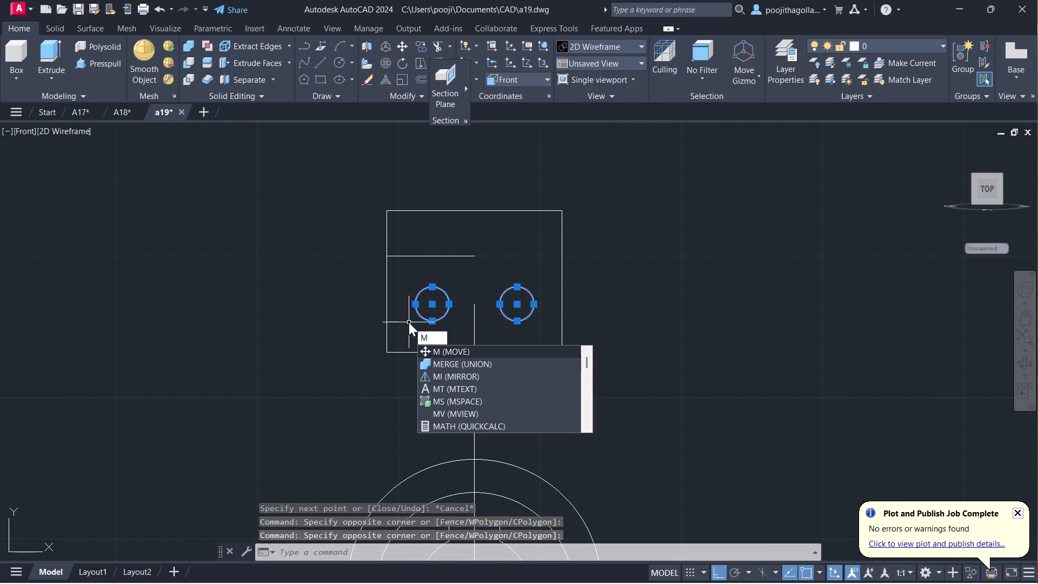
pyautogui.press('Return')
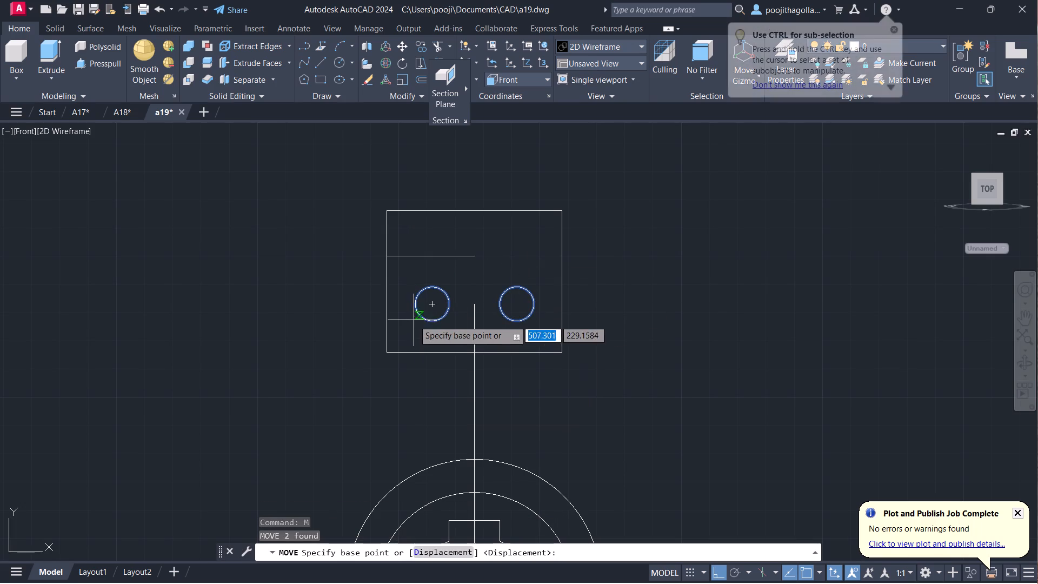
pyautogui.click(477, 302)
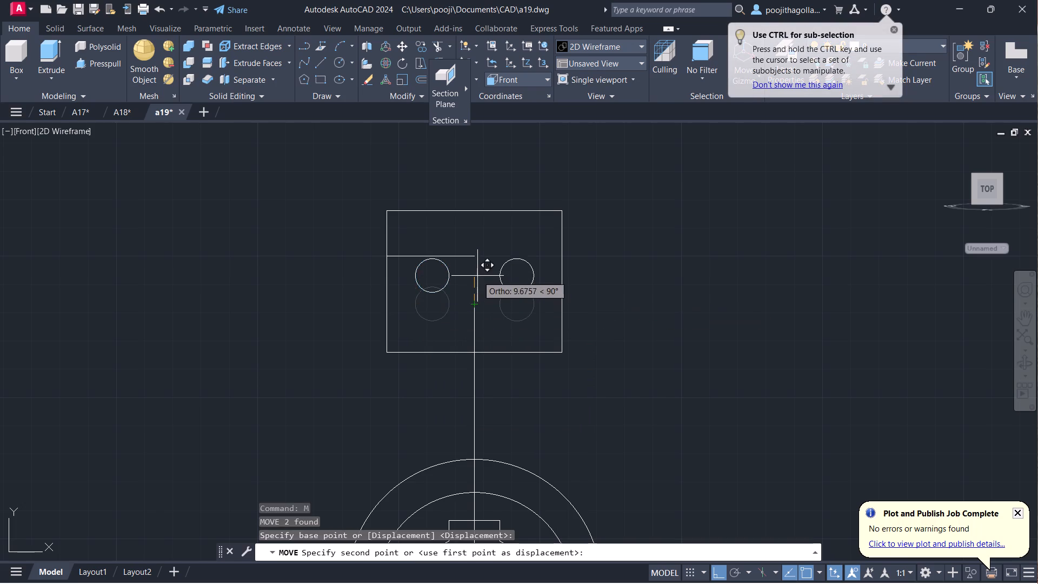
pyautogui.click(475, 256)
# Delete the 31-unit horizontal guide line running through the left small circle.
pyautogui.click(471, 242)
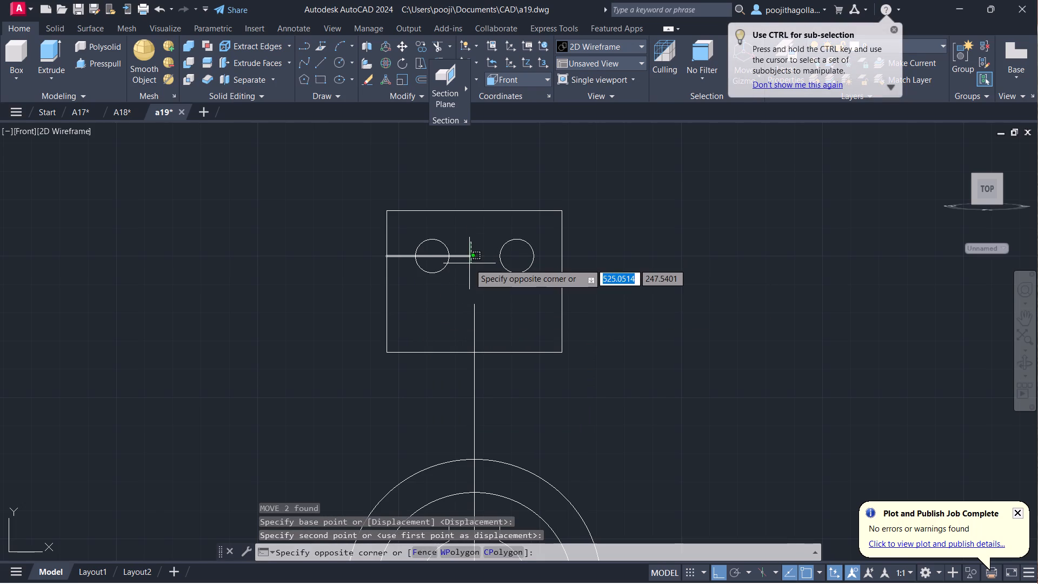
pyautogui.click(469, 264)
pyautogui.press('Delete')
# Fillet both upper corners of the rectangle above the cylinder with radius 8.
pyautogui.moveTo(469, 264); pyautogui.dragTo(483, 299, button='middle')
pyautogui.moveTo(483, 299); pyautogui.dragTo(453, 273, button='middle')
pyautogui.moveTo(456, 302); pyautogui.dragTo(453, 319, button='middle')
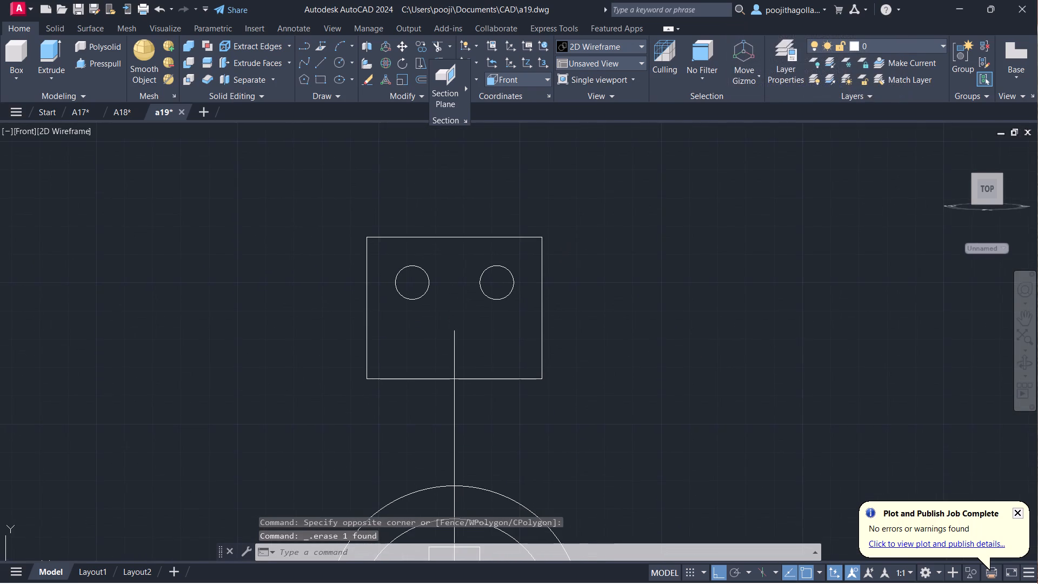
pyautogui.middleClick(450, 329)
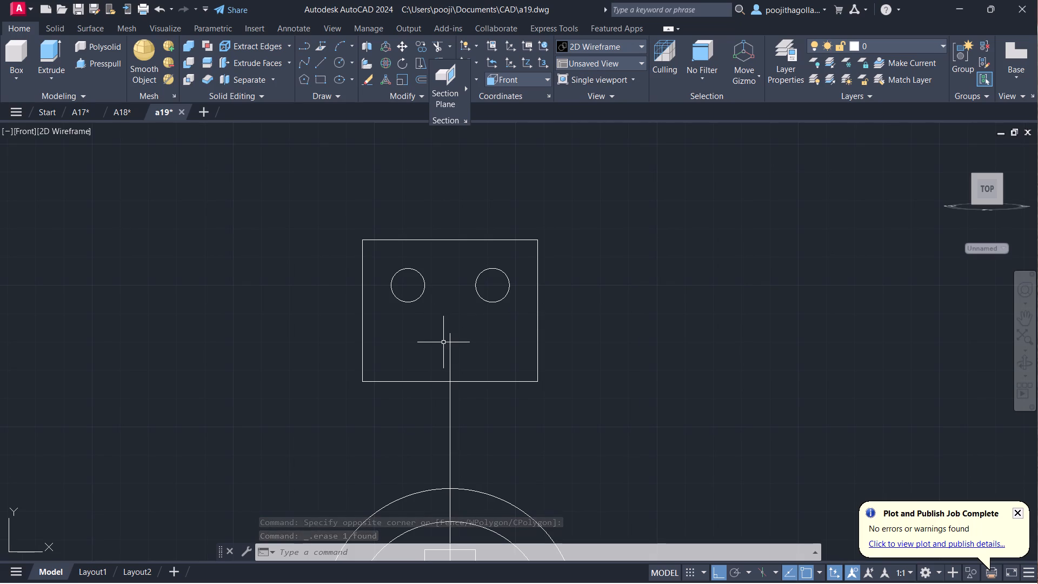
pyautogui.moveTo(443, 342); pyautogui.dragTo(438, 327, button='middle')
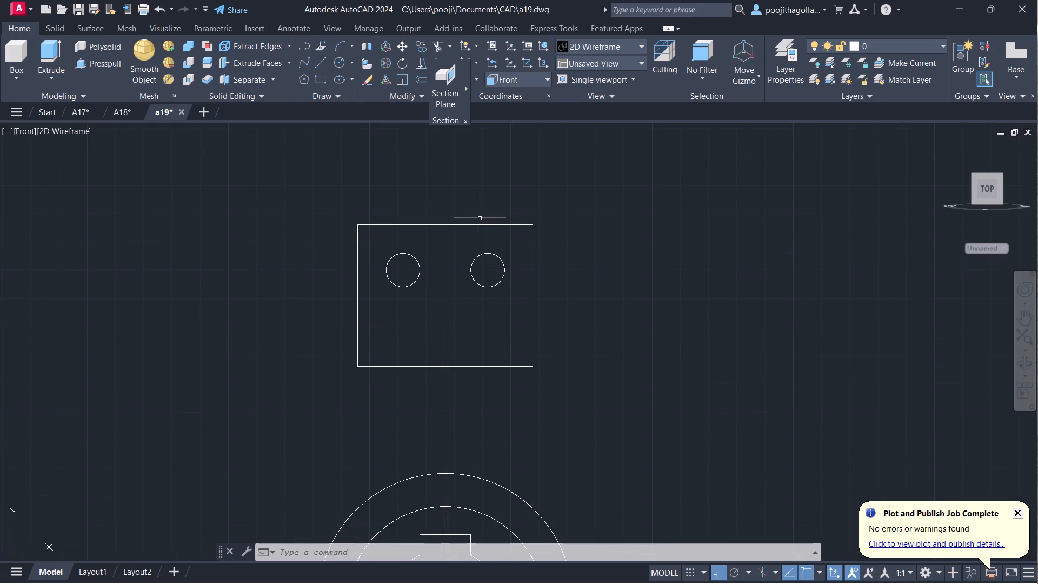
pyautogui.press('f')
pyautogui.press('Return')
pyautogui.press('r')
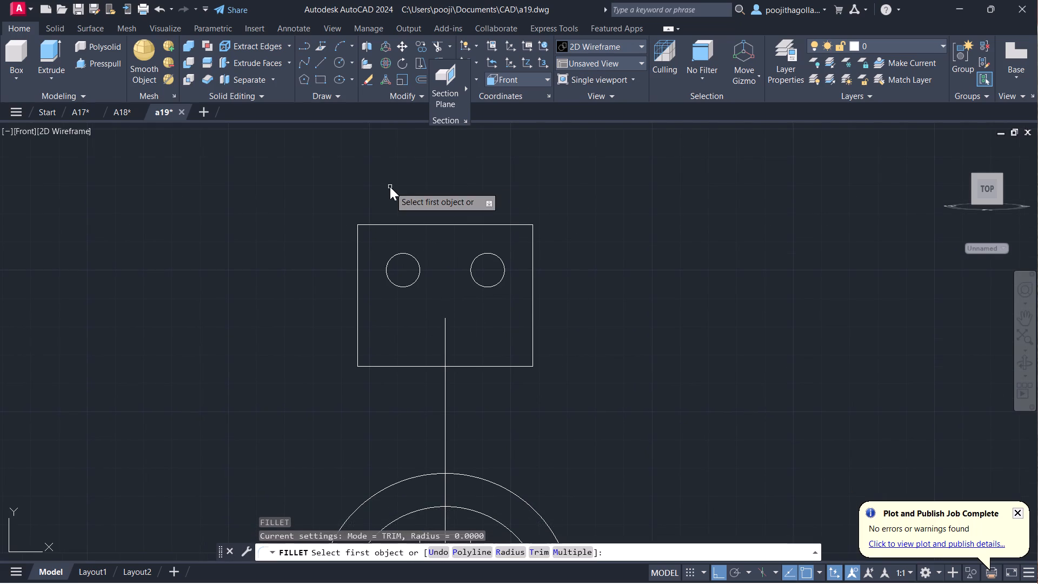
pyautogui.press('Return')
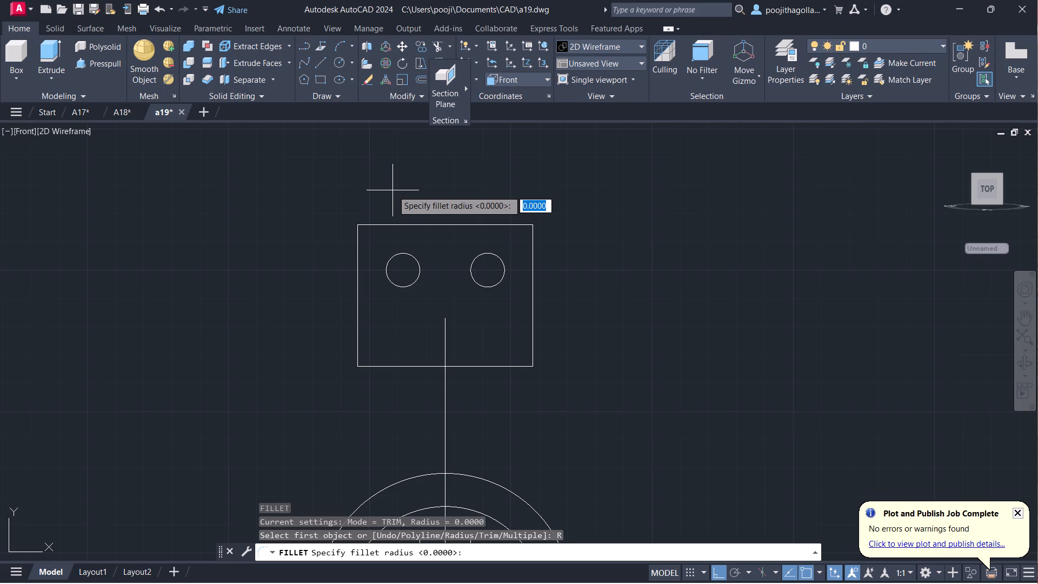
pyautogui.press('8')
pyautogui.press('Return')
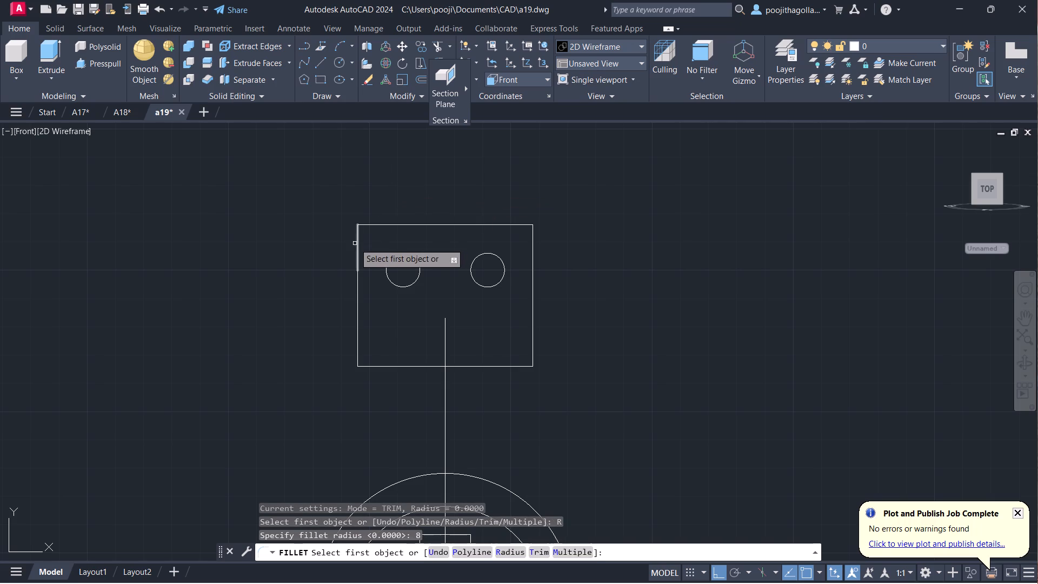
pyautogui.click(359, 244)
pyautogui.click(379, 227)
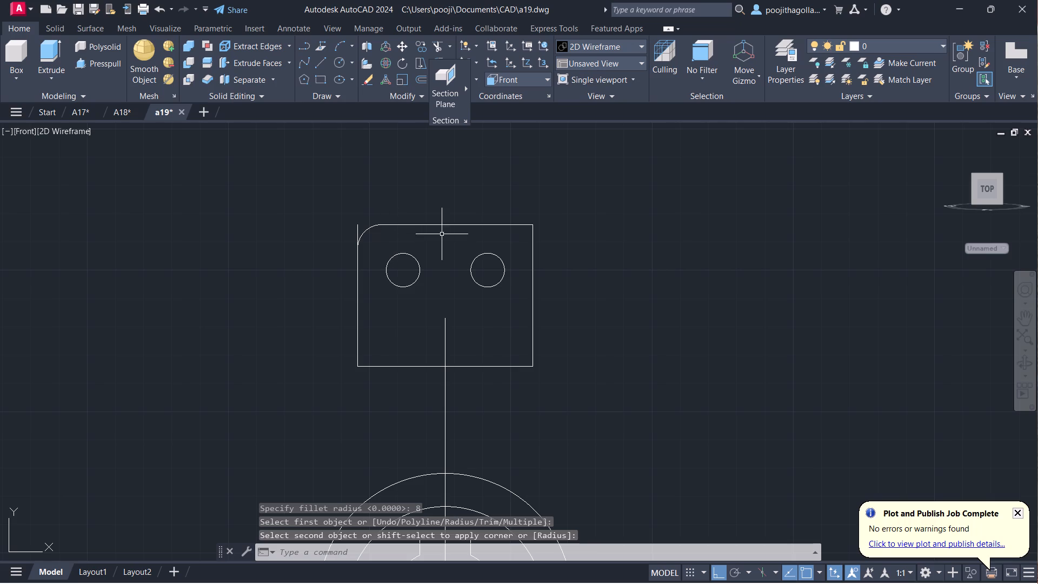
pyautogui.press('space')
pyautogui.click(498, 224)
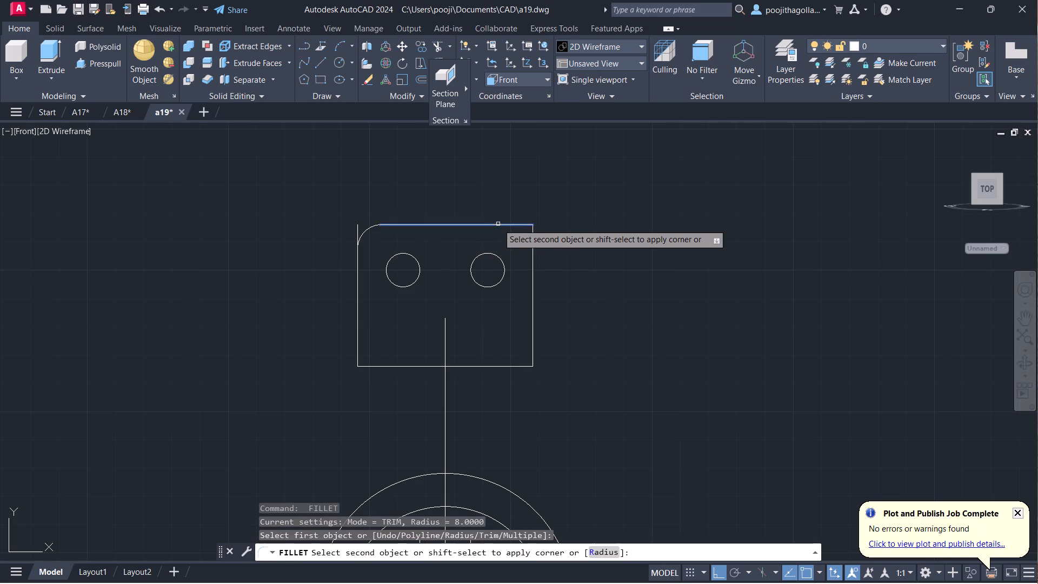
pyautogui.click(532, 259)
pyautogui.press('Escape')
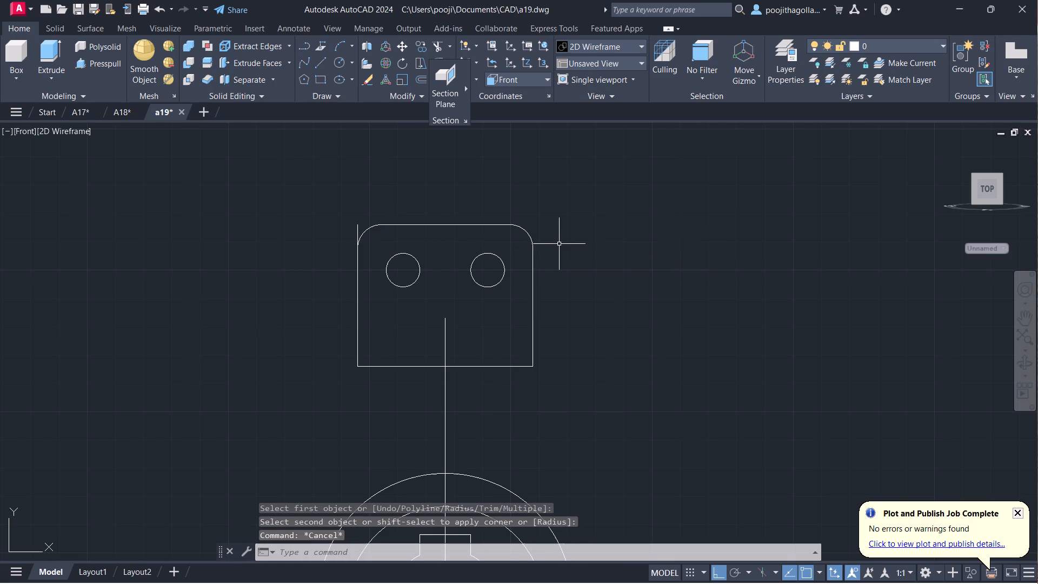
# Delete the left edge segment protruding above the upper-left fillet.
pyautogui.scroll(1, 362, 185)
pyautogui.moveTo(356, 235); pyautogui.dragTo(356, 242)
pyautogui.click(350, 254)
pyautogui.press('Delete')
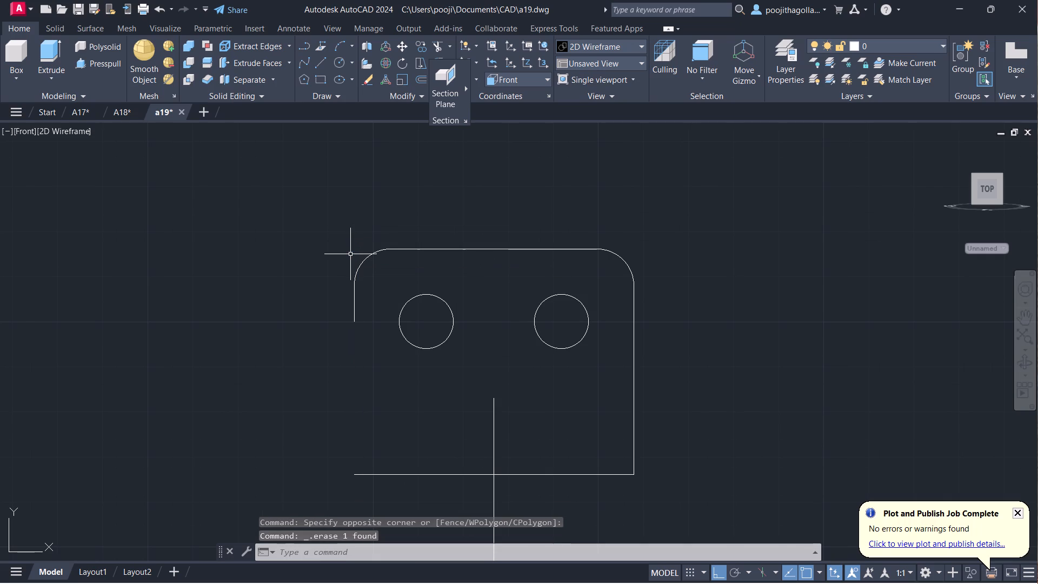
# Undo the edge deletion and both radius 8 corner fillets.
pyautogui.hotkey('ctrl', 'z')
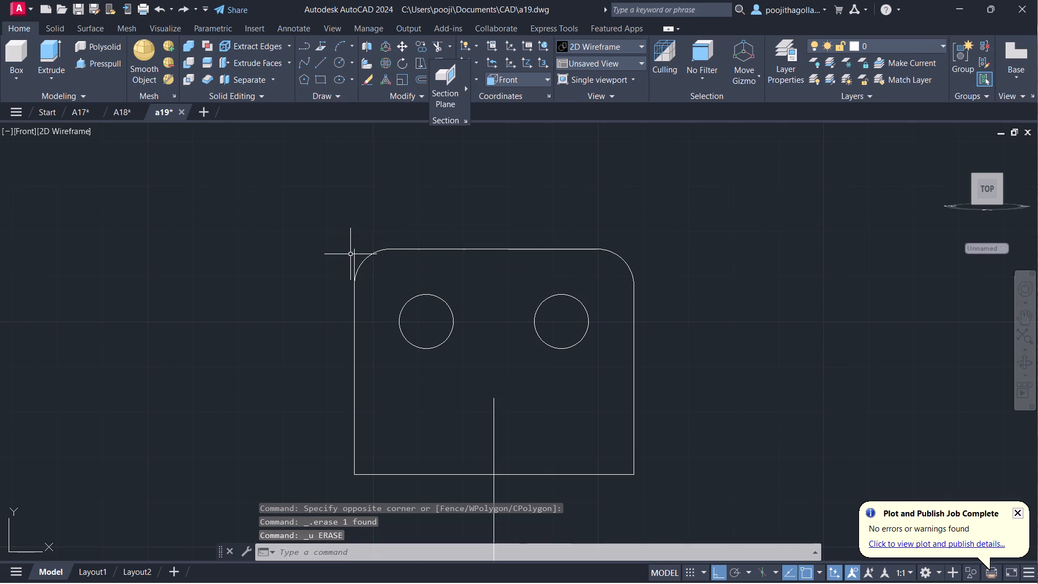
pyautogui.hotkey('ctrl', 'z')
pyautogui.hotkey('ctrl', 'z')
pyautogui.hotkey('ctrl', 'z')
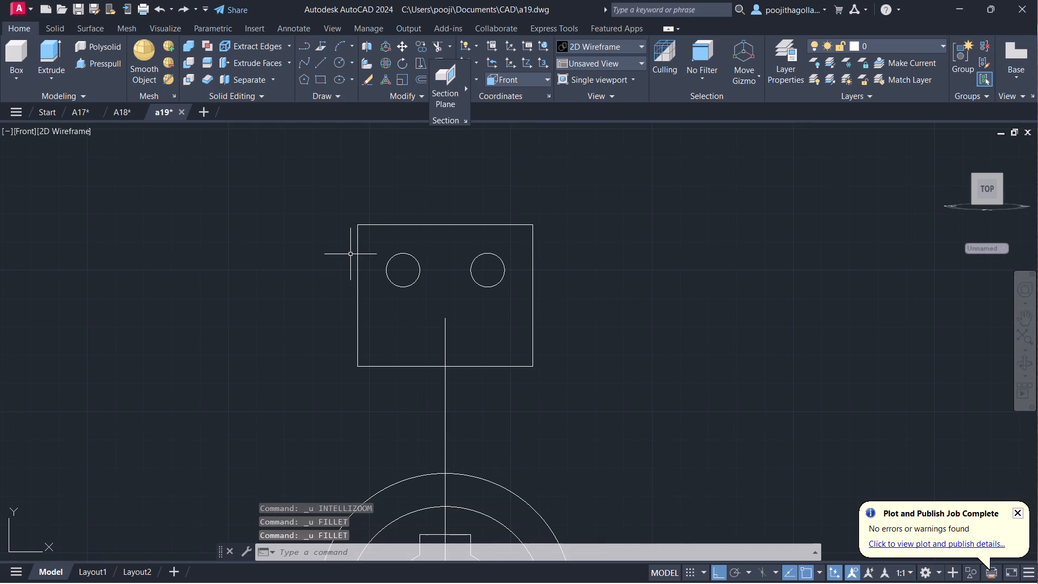
# Fillet the upper-left and upper-right corners of the rectangle with radius 16.
pyautogui.press('f')
pyautogui.press('Return')
pyautogui.press('r')
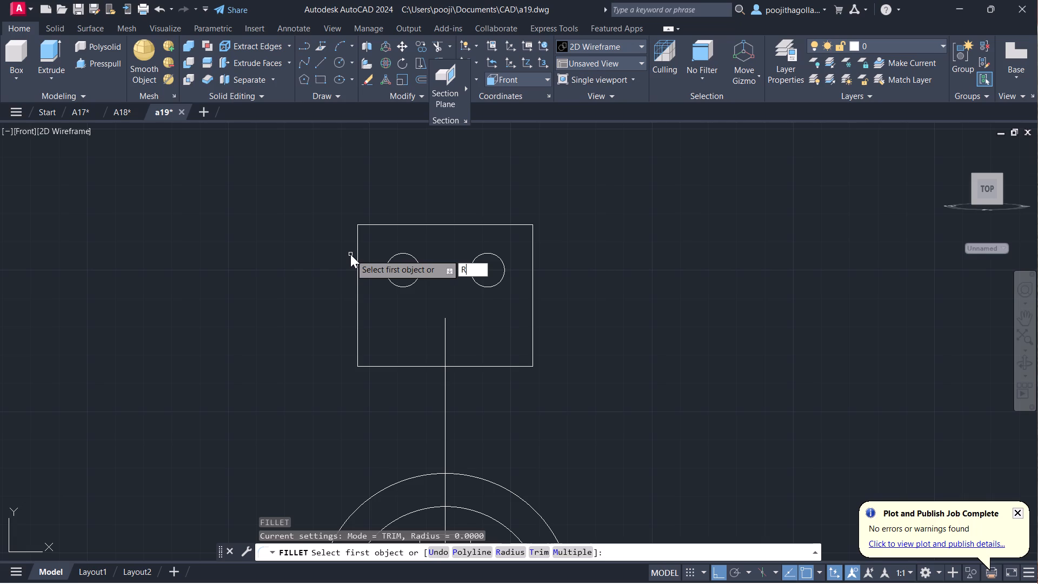
pyautogui.press('Return')
pyautogui.write('16')
pyautogui.press('Return')
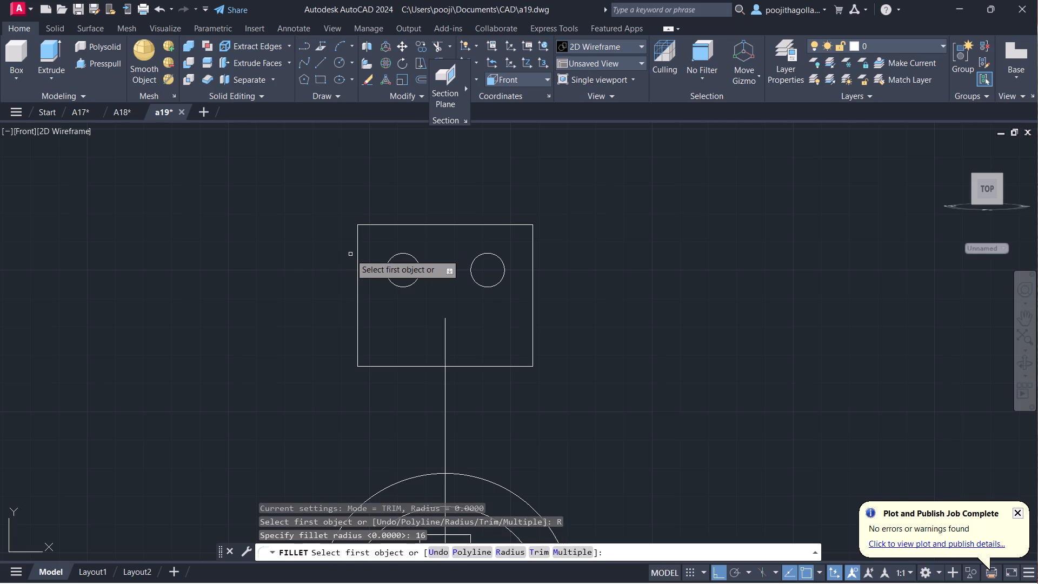
pyautogui.click(355, 245)
pyautogui.click(357, 243)
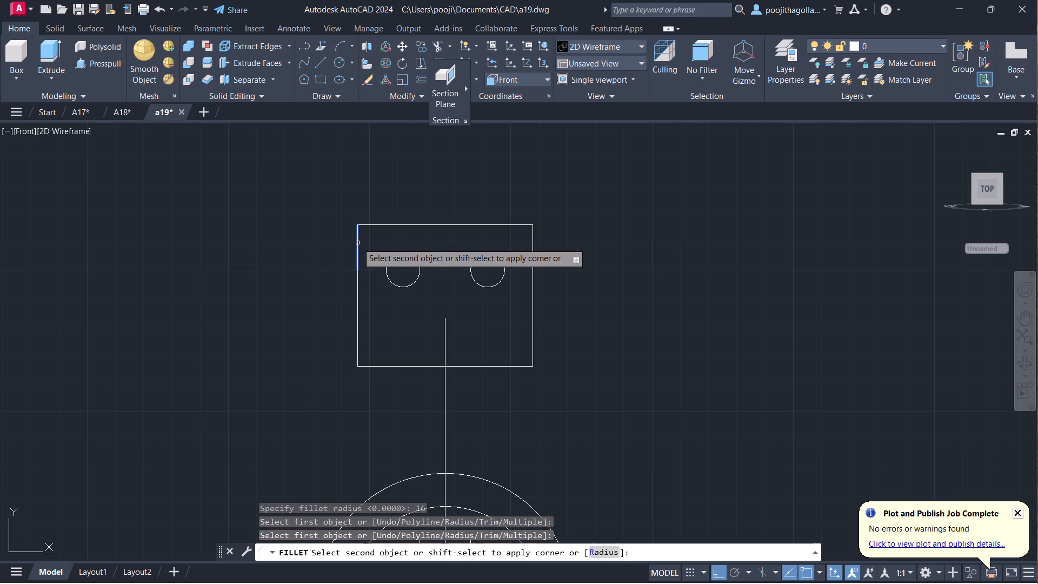
pyautogui.click(380, 225)
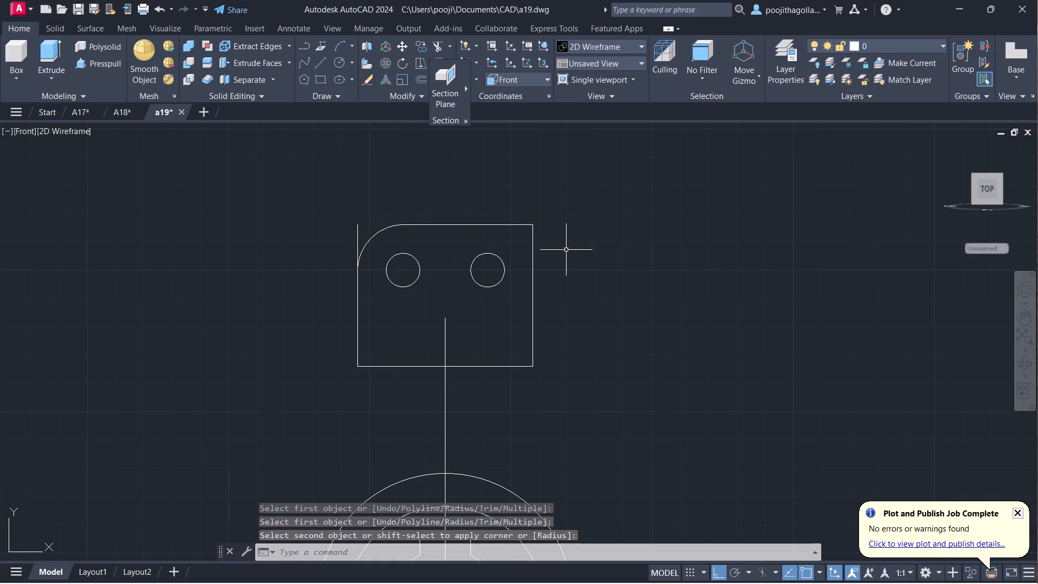
pyautogui.press('space')
pyautogui.click(532, 256)
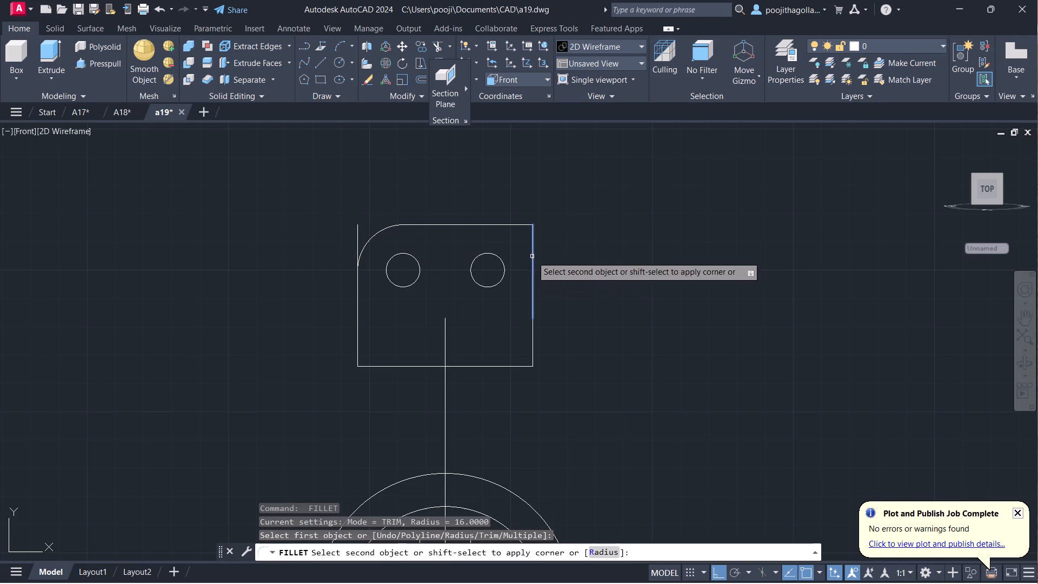
pyautogui.click(504, 225)
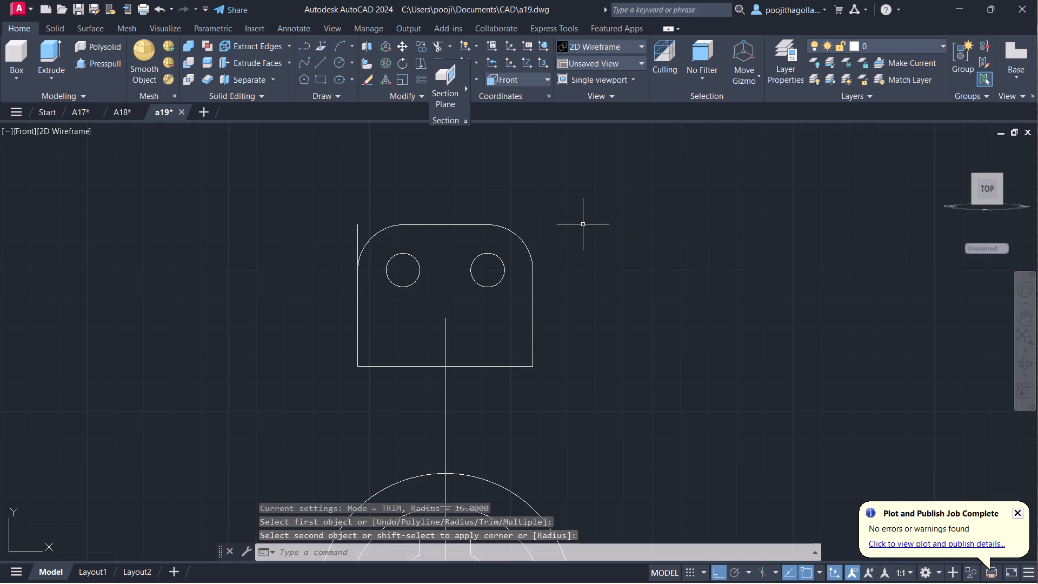
pyautogui.press('Escape')
# Trim the leftover piece of the left edge that extends above the upper-left fillet.
pyautogui.write('TR')
pyautogui.press('Return')
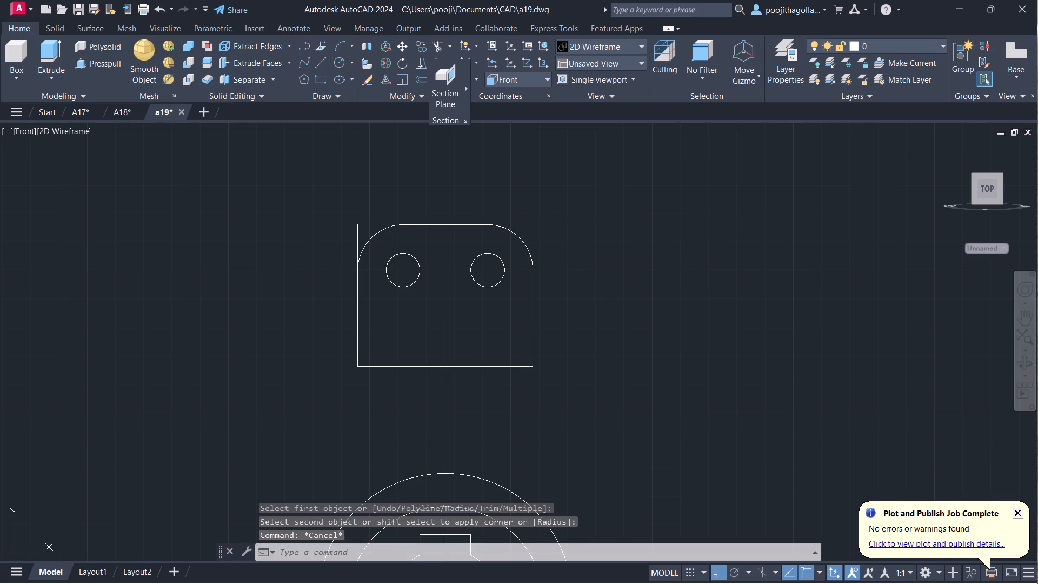
pyautogui.click(360, 228)
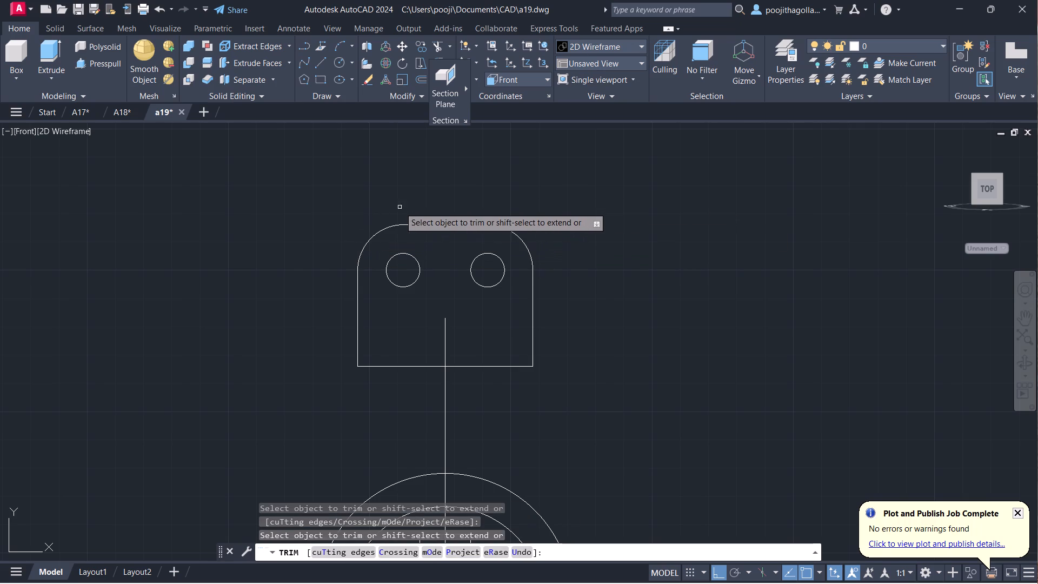
pyautogui.press('Escape')
# Join the lines and fillet arcs of the plate outline into a single polyline.
pyautogui.scroll(2, 423, 289)
pyautogui.moveTo(422, 294); pyautogui.dragTo(411, 318, button='middle')
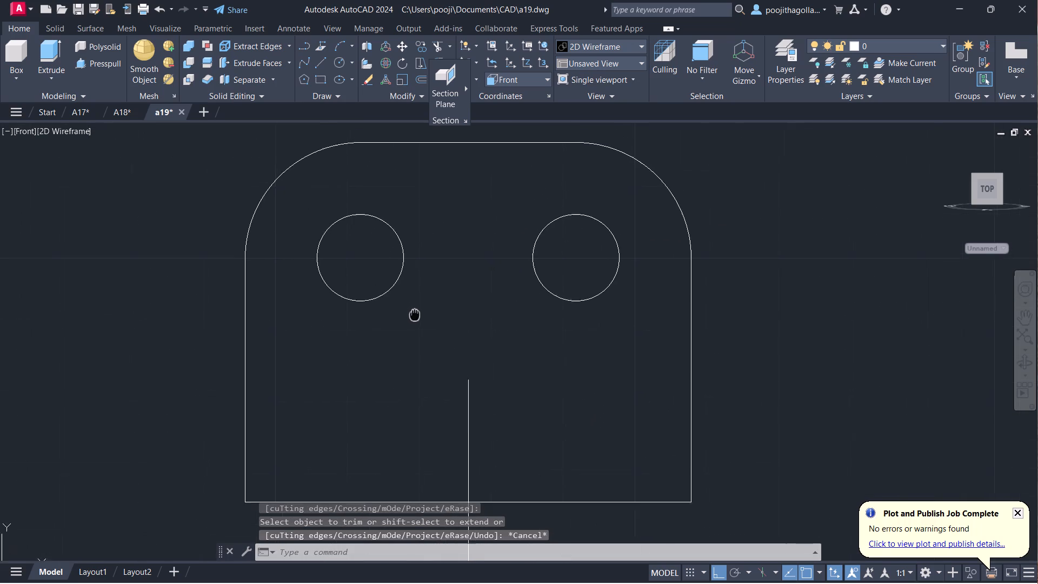
pyautogui.moveTo(411, 318); pyautogui.dragTo(408, 324, button='middle')
pyautogui.scroll(-1, 410, 327)
pyautogui.moveTo(463, 372); pyautogui.dragTo(453, 350, button='middle')
pyautogui.scroll(-1, 453, 350)
pyautogui.moveTo(455, 355); pyautogui.dragTo(455, 354, button='middle')
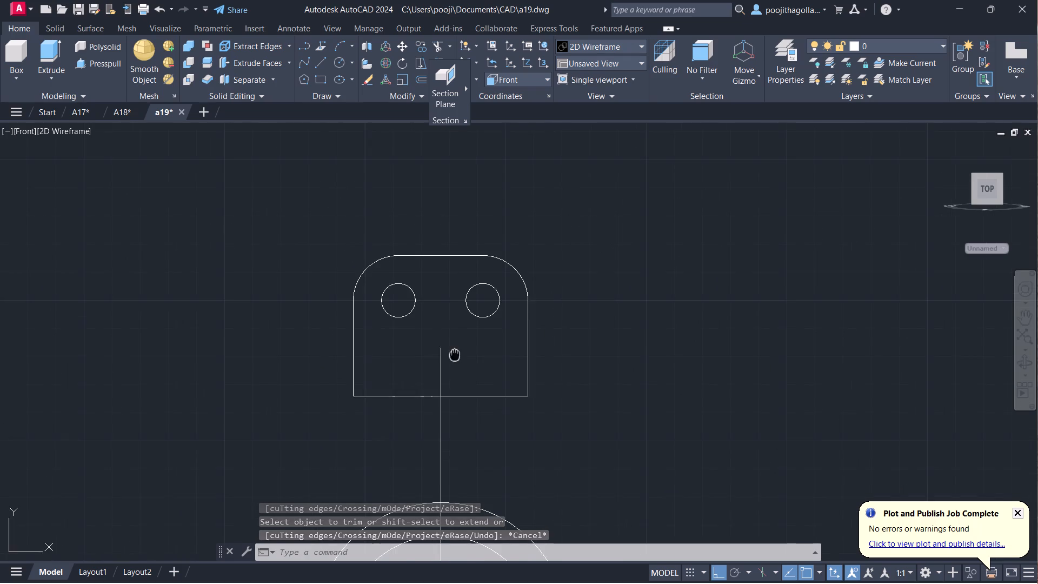
pyautogui.moveTo(455, 354); pyautogui.dragTo(455, 322, button='middle')
pyautogui.click(600, 219)
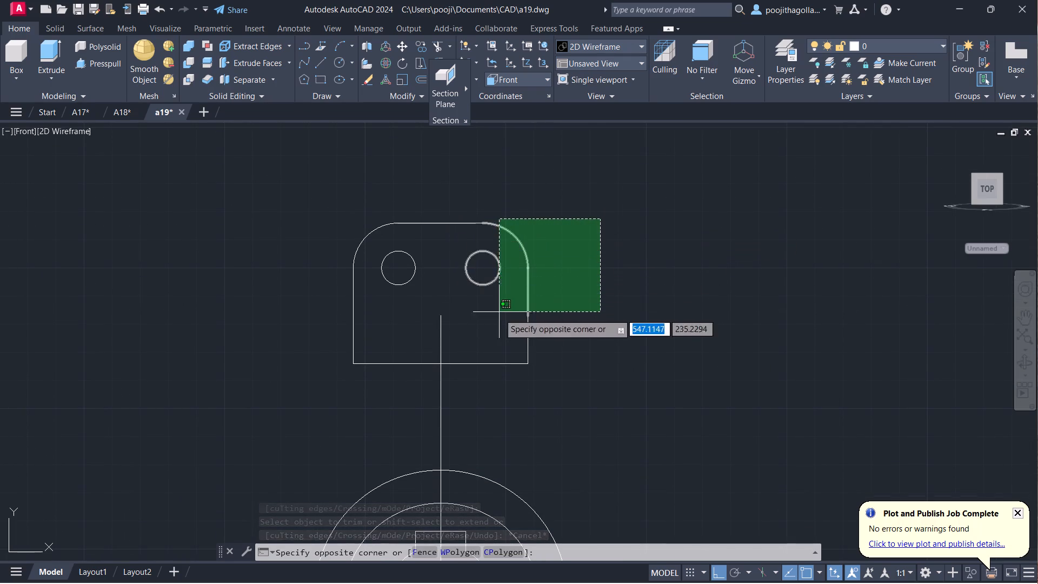
pyautogui.click(487, 399)
pyautogui.moveTo(421, 203); pyautogui.dragTo(420, 221)
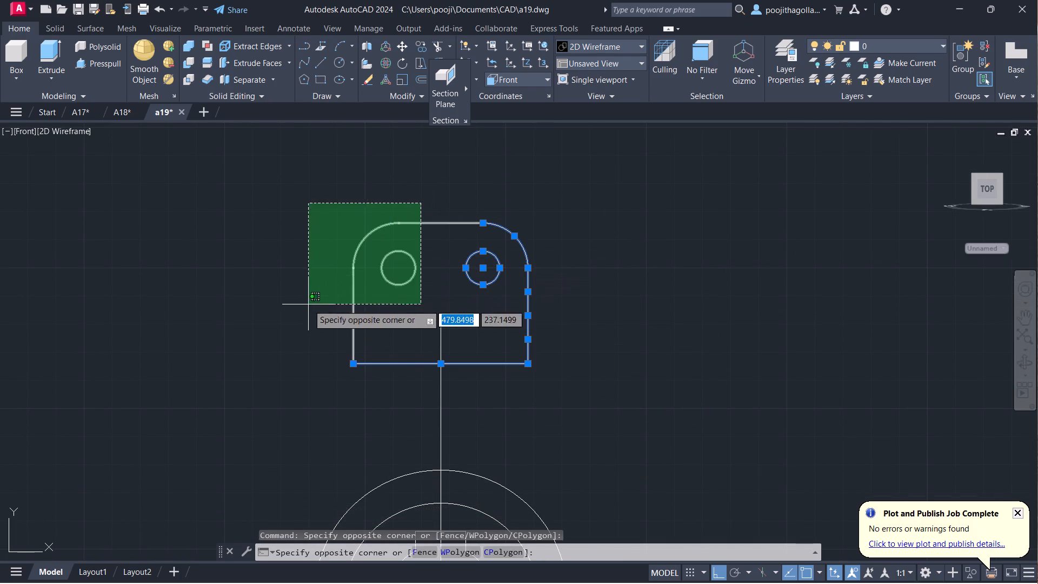
pyautogui.click(308, 304)
pyautogui.press('j')
pyautogui.press('Return')
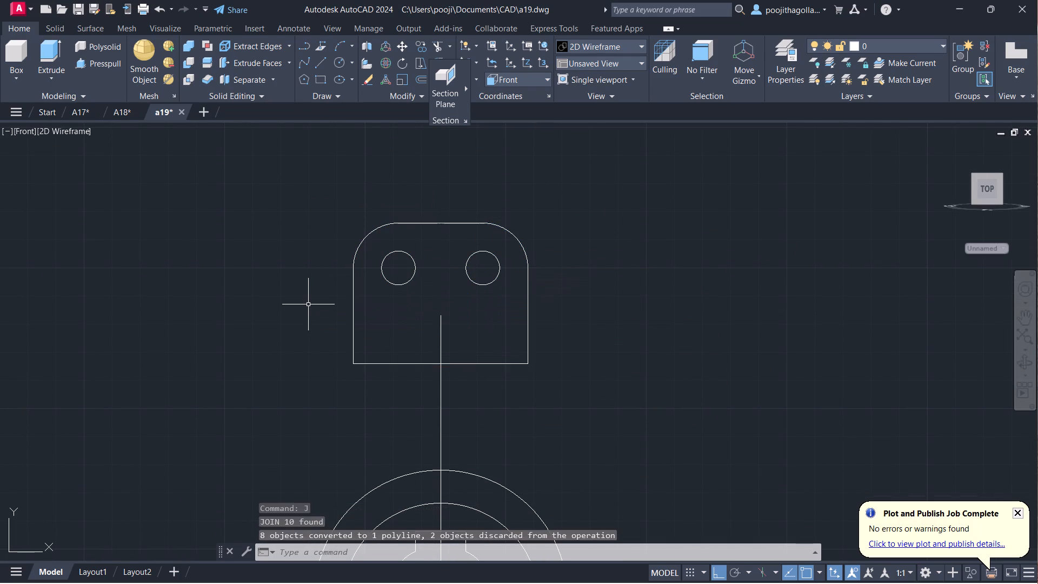
# Set the viewport's visual style to Shades of Gray.
pyautogui.click(78, 134)
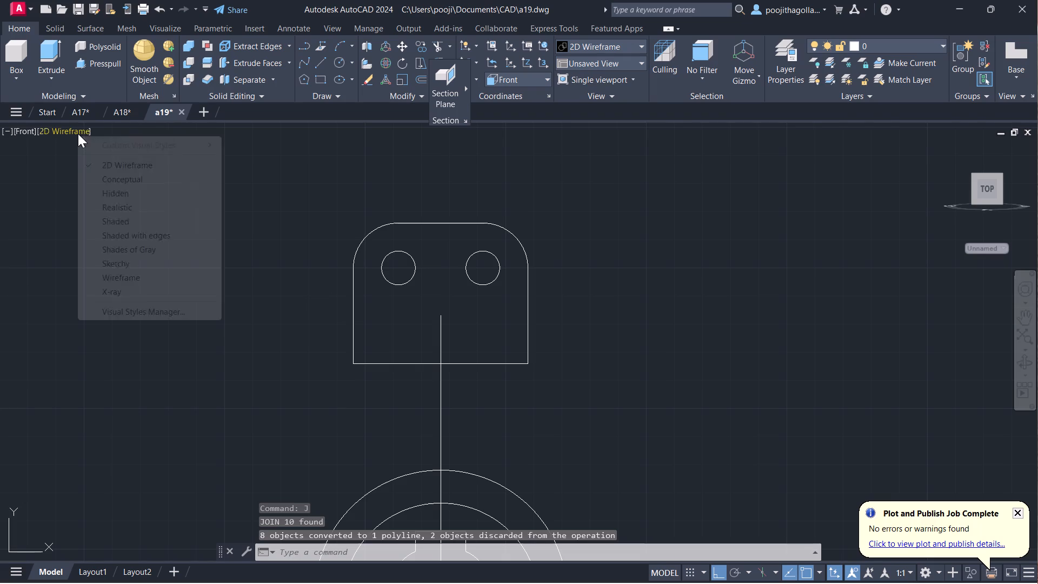
pyautogui.click(148, 251)
# Presspull the plate area around the two holes by 15, in the direction of the large cylinder's body.
pyautogui.scroll(-1, 533, 321)
pyautogui.moveTo(548, 335); pyautogui.dragTo(480, 278, button='middle')
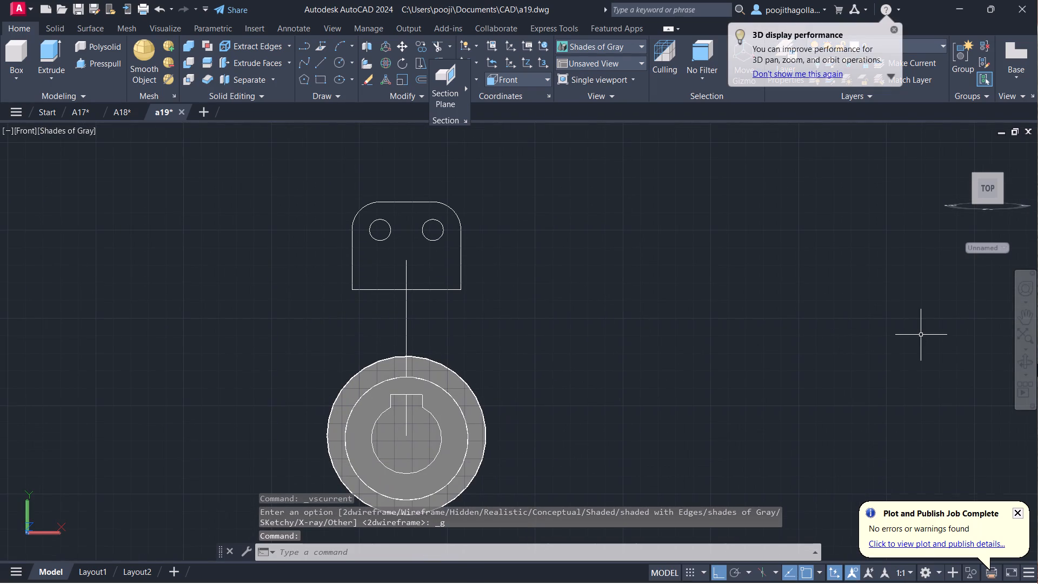
pyautogui.click(1028, 364)
pyautogui.moveTo(885, 357); pyautogui.dragTo(755, 404)
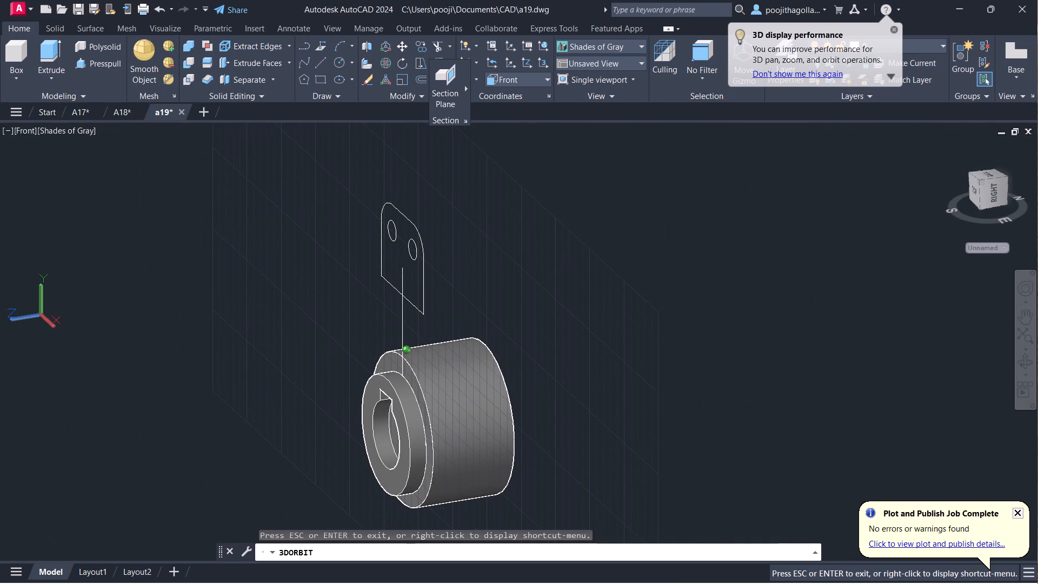
pyautogui.moveTo(755, 404); pyautogui.dragTo(755, 405)
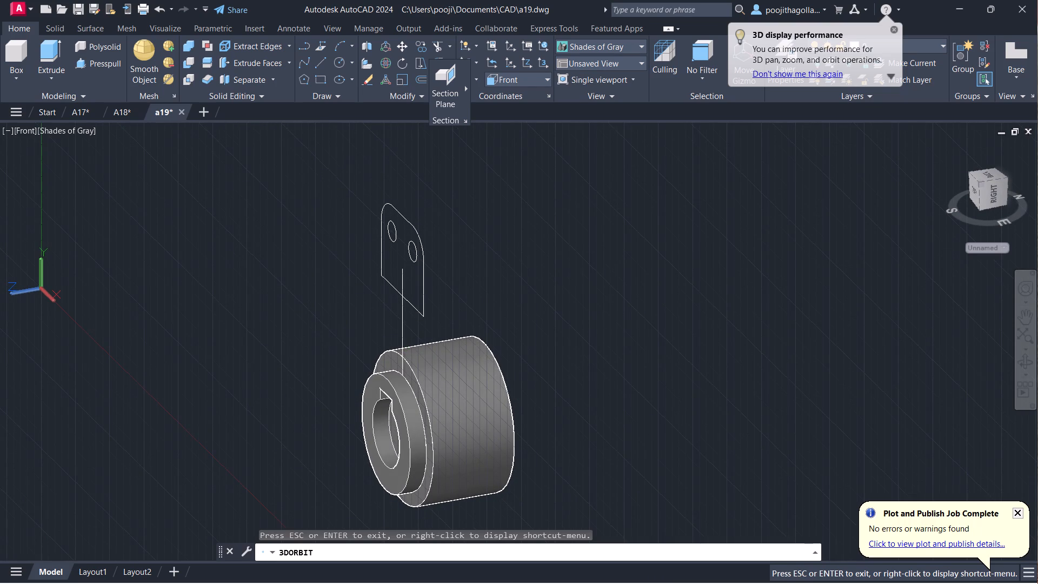
pyautogui.scroll(1, 473, 355)
pyautogui.moveTo(473, 355); pyautogui.dragTo(486, 412, button='middle')
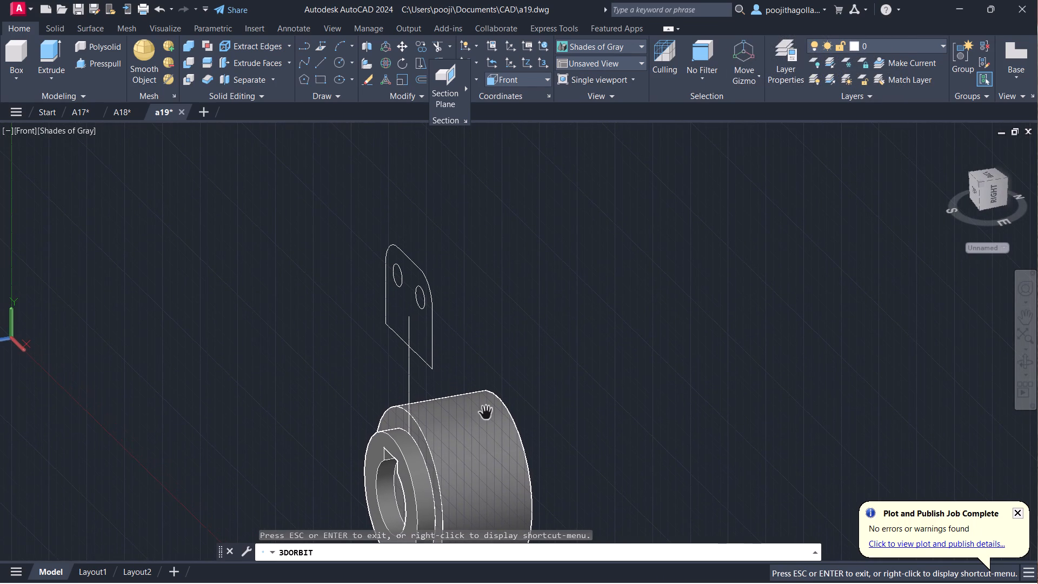
pyautogui.moveTo(484, 393); pyautogui.dragTo(486, 405, button='middle')
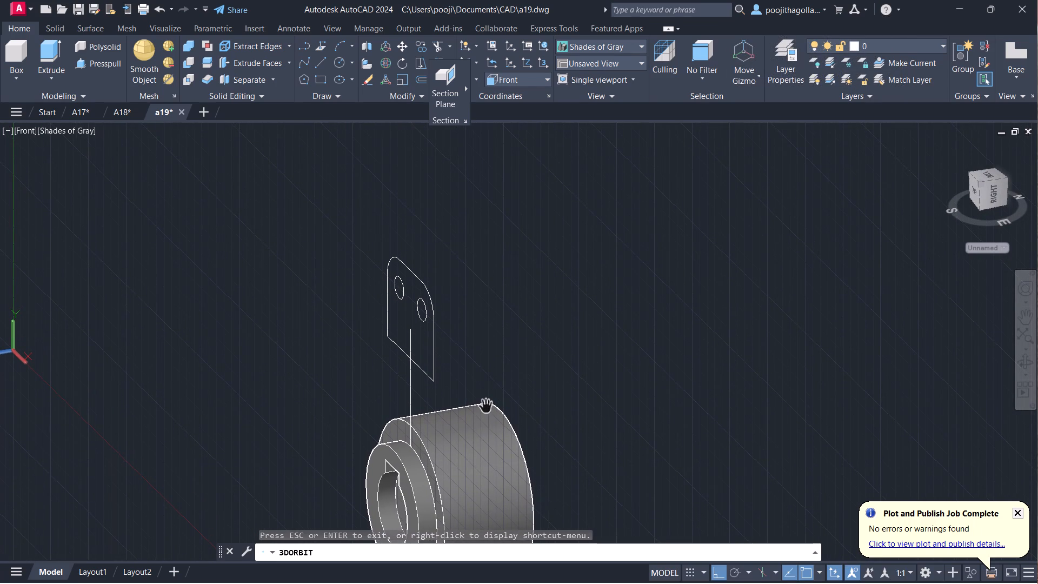
pyautogui.press('Escape')
pyautogui.click(114, 61)
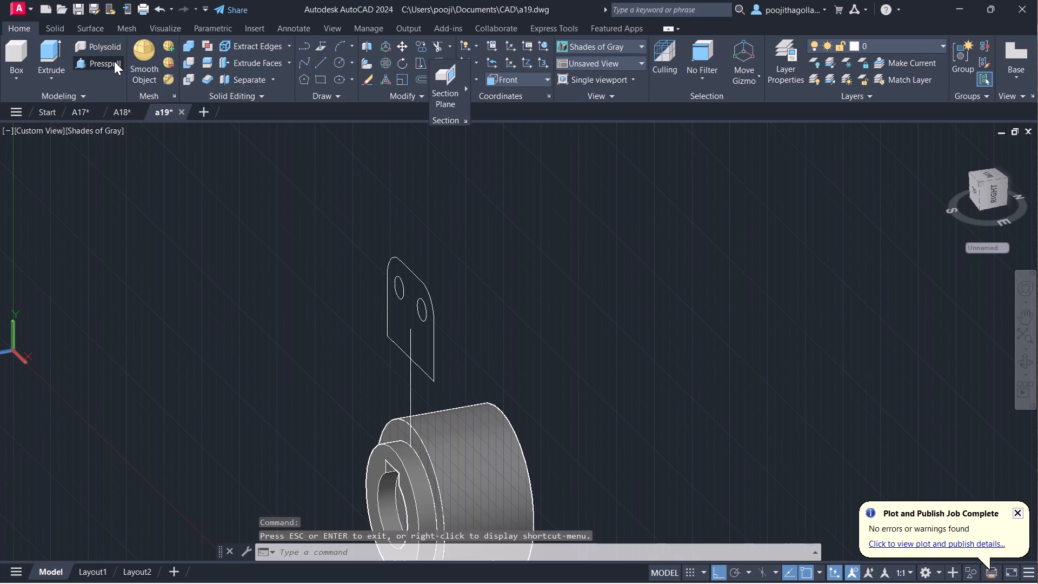
pyautogui.click(427, 339)
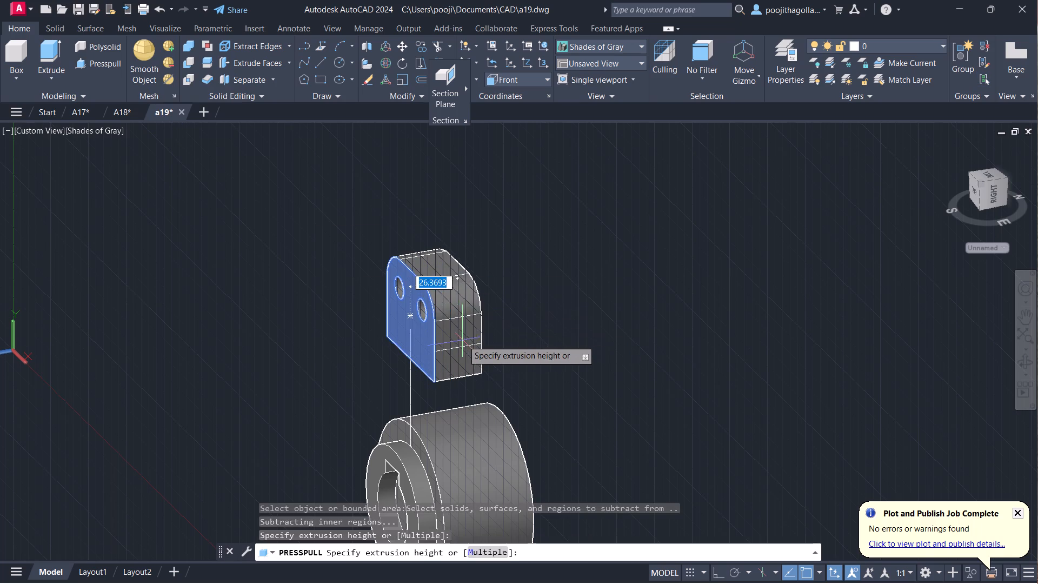
pyautogui.write('15')
pyautogui.press('Return')
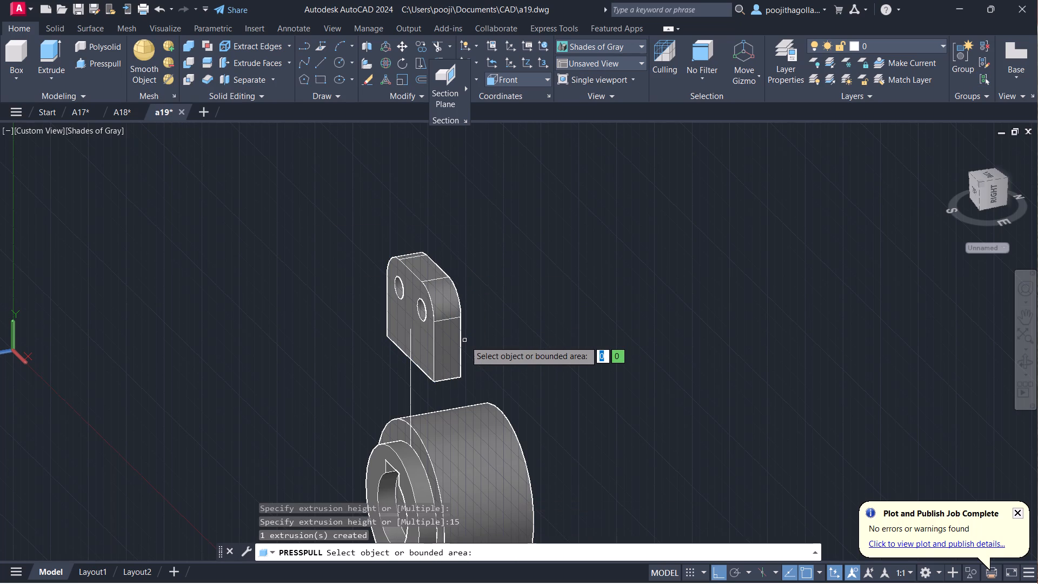
pyautogui.moveTo(487, 344); pyautogui.dragTo(476, 296, button='middle')
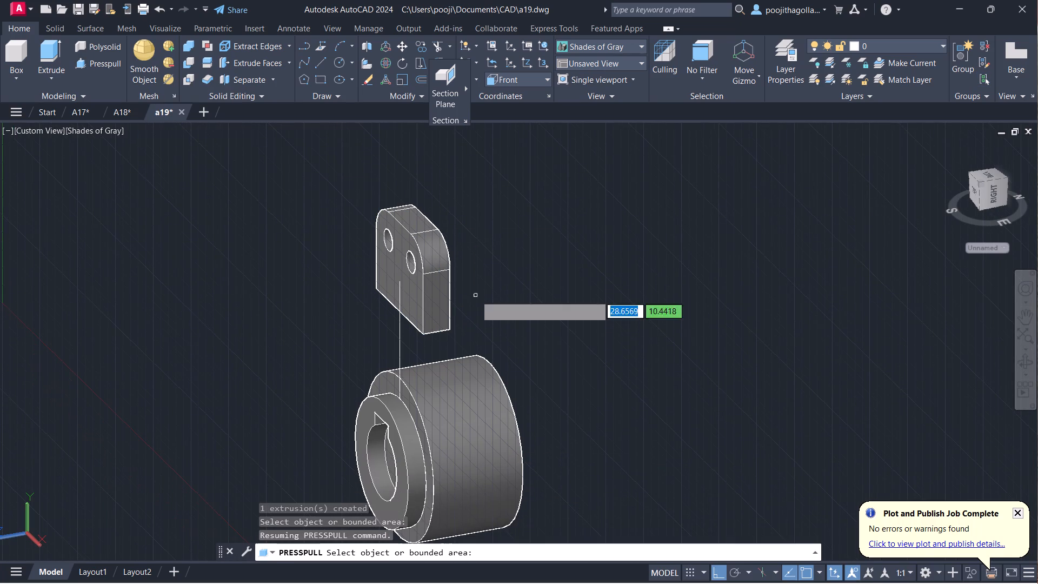
# Draw a 40-long line from the plate's lower-right front corner, running along its thickness in the direction of the cylinder's body.
pyautogui.press('Escape')
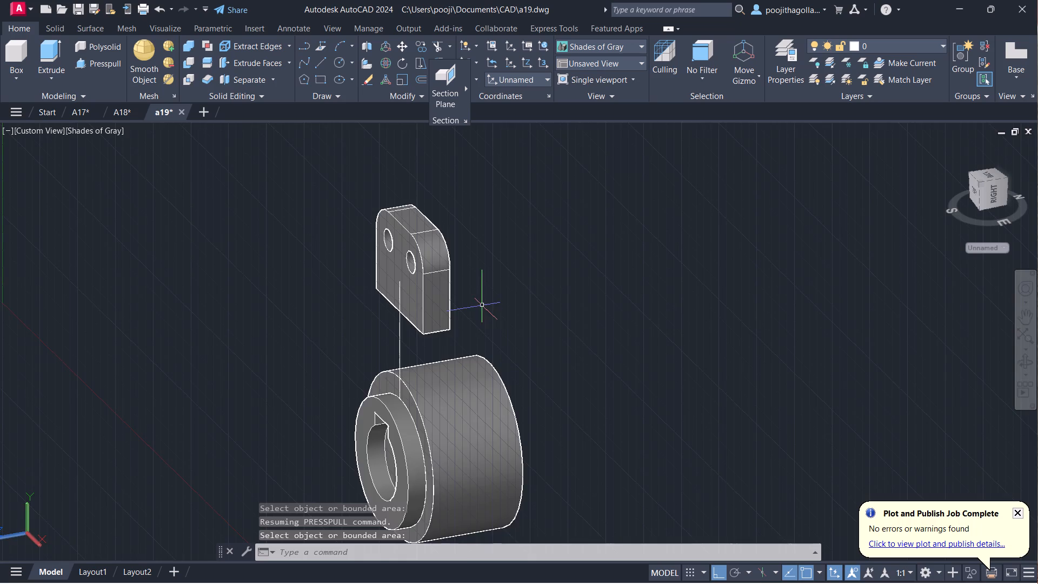
pyautogui.scroll(-2, 487, 325)
pyautogui.moveTo(545, 355); pyautogui.dragTo(522, 342, button='middle')
pyautogui.moveTo(467, 286); pyautogui.dragTo(421, 328, button='middle')
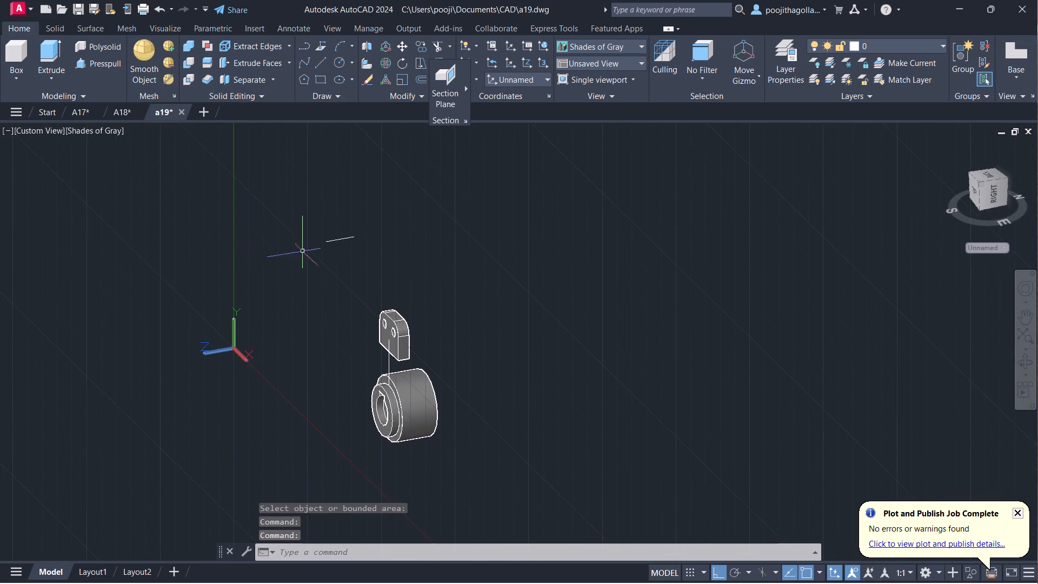
pyautogui.scroll(2, 278, 223)
pyautogui.moveTo(450, 264); pyautogui.dragTo(360, 193, button='middle')
pyautogui.moveTo(460, 321); pyautogui.dragTo(370, 250, button='middle')
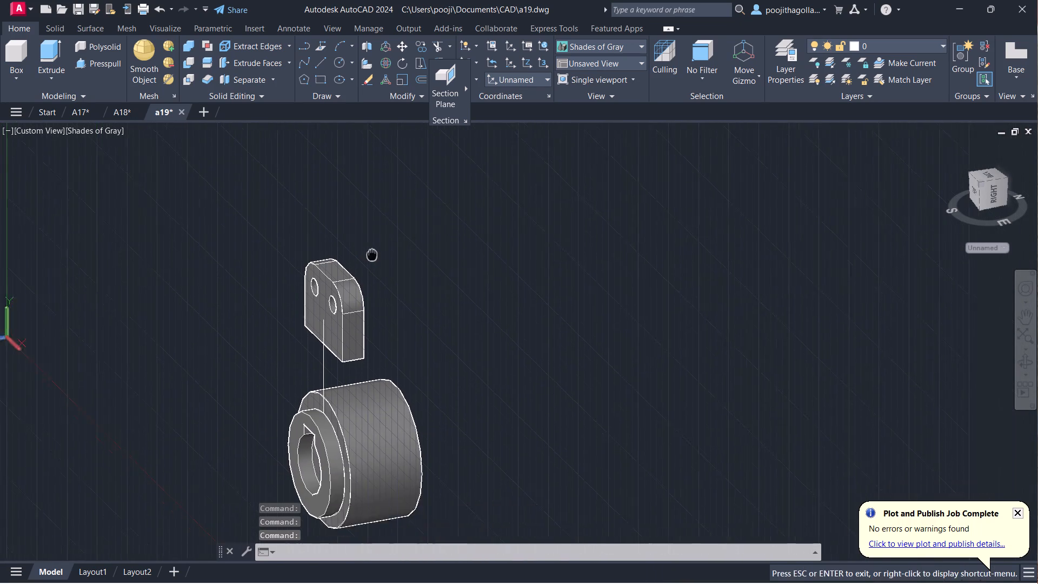
pyautogui.moveTo(370, 250); pyautogui.dragTo(368, 248, button='middle')
pyautogui.scroll(1, 368, 248)
pyautogui.scroll(1, 403, 322)
pyautogui.moveTo(407, 384); pyautogui.dragTo(402, 326, button='middle')
pyautogui.press('l')
pyautogui.press('Return')
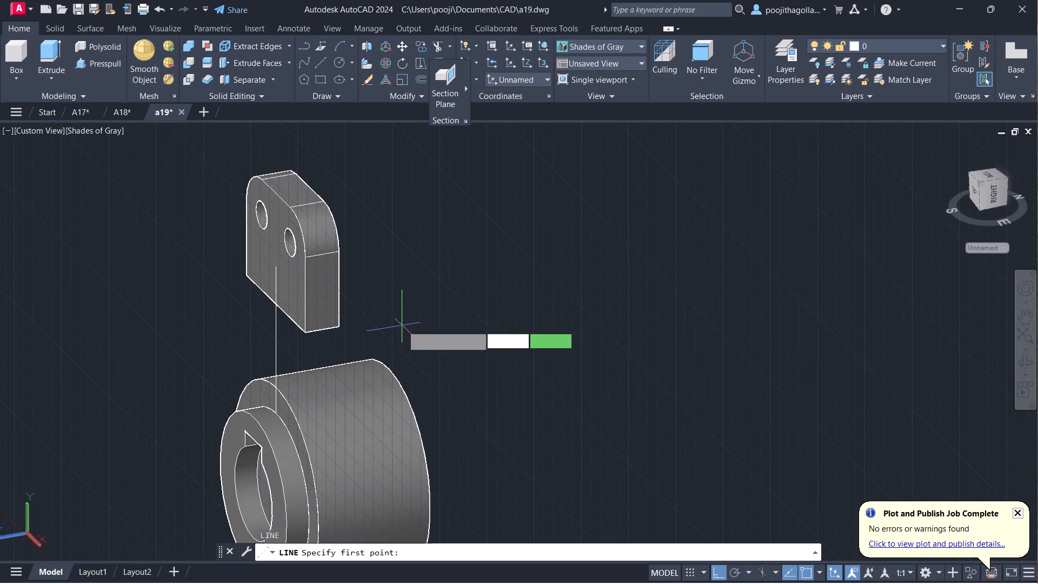
pyautogui.click(308, 334)
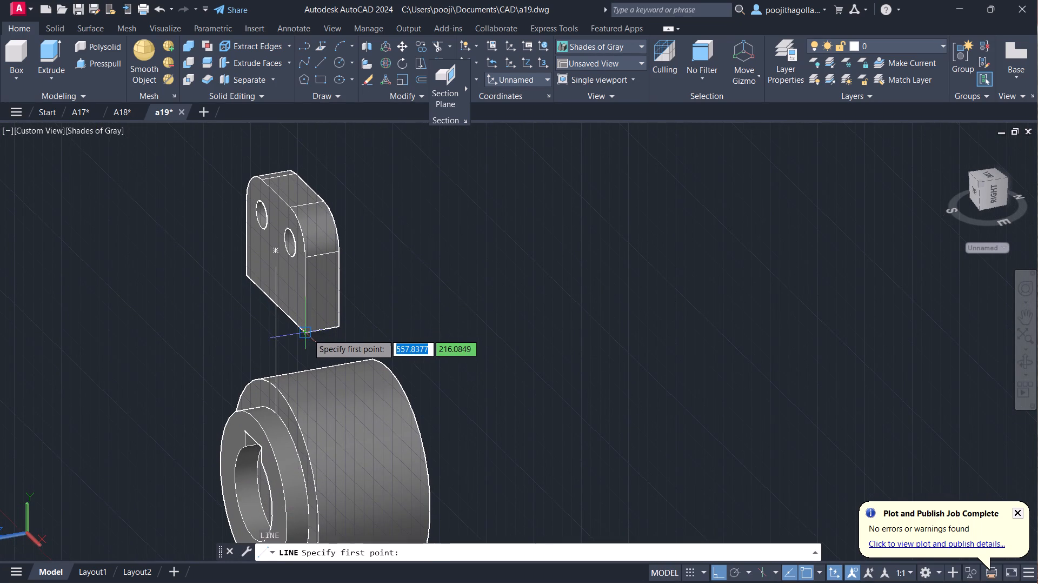
pyautogui.write('40')
pyautogui.press('Return')
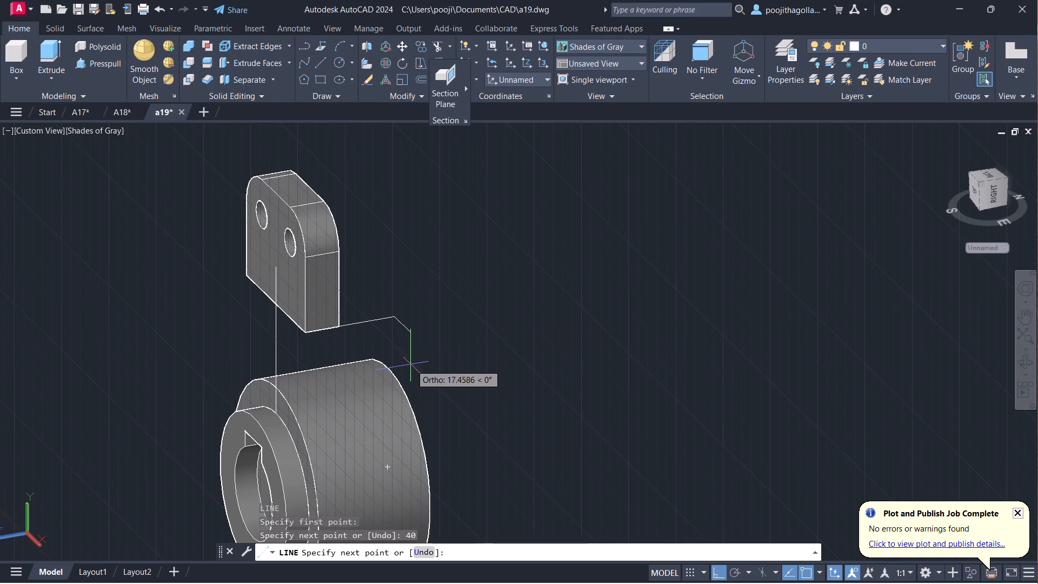
pyautogui.scroll(1, 402, 372)
pyautogui.moveTo(402, 372); pyautogui.dragTo(408, 411, button='middle')
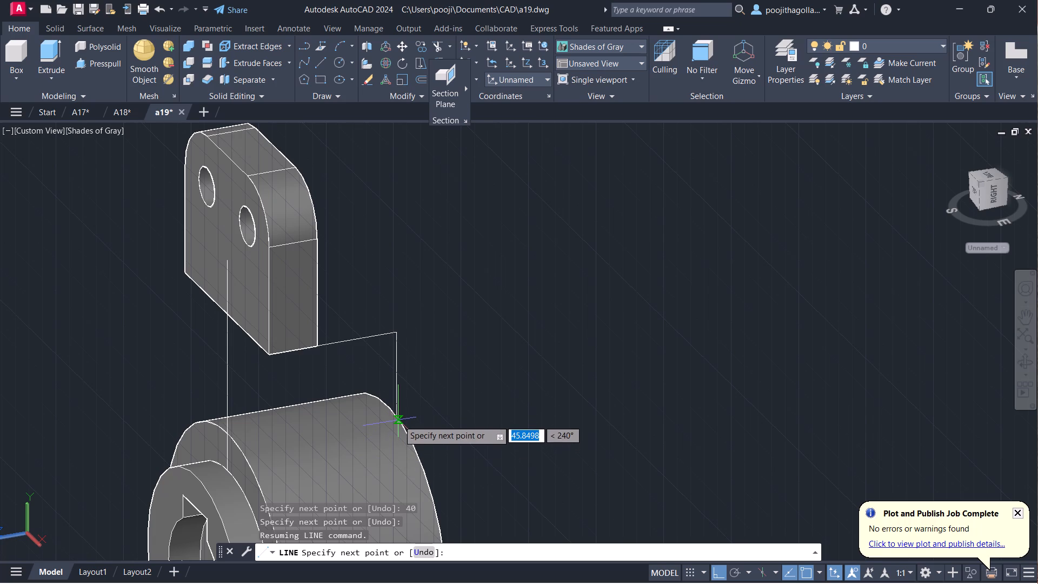
pyautogui.press('Escape')
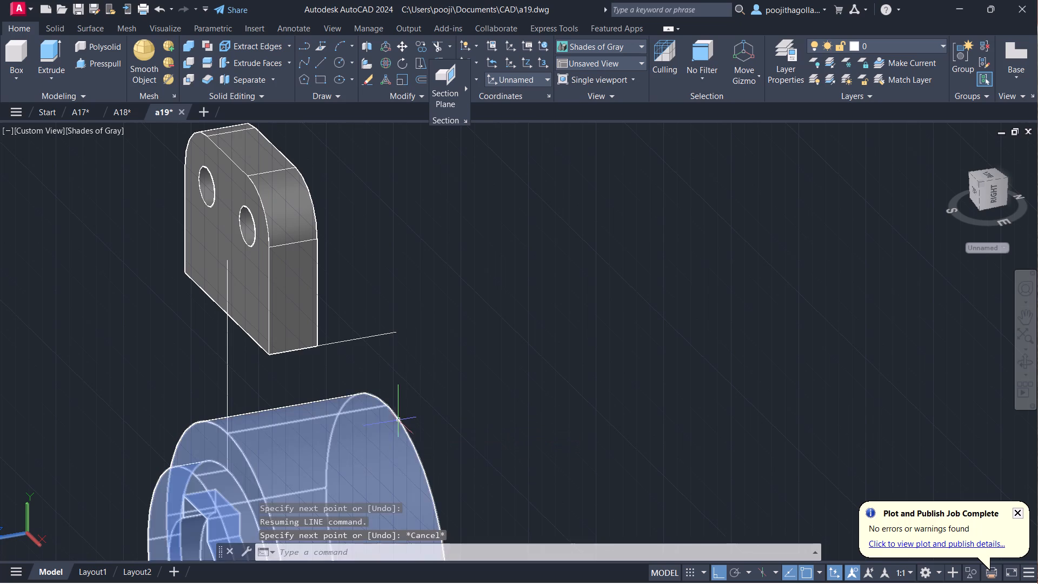
pyautogui.moveTo(287, 250); pyautogui.dragTo(287, 286, button='middle')
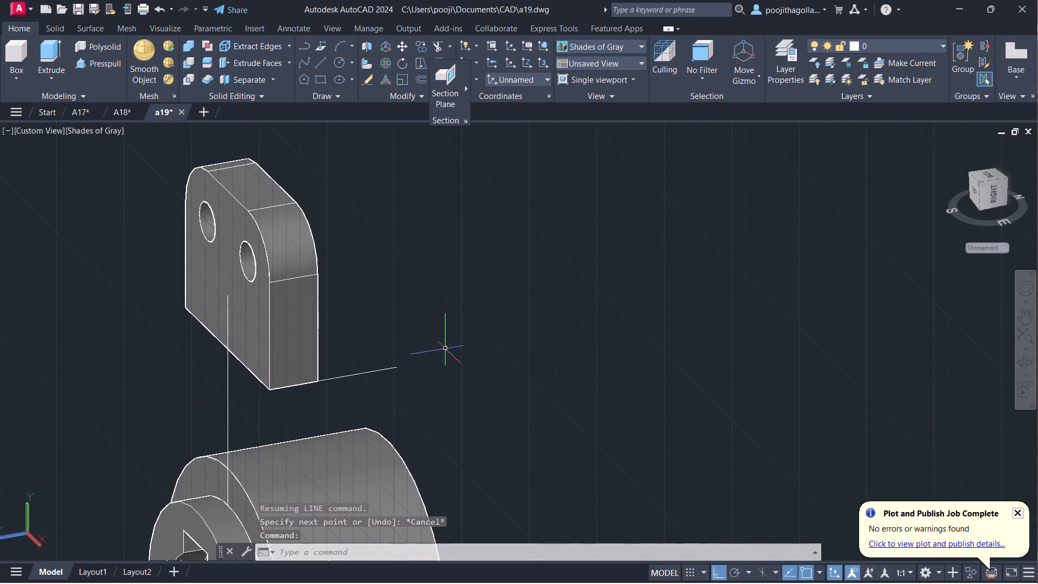
# Copy the 40-long line 15 straight up.
pyautogui.moveTo(375, 348); pyautogui.dragTo(373, 368)
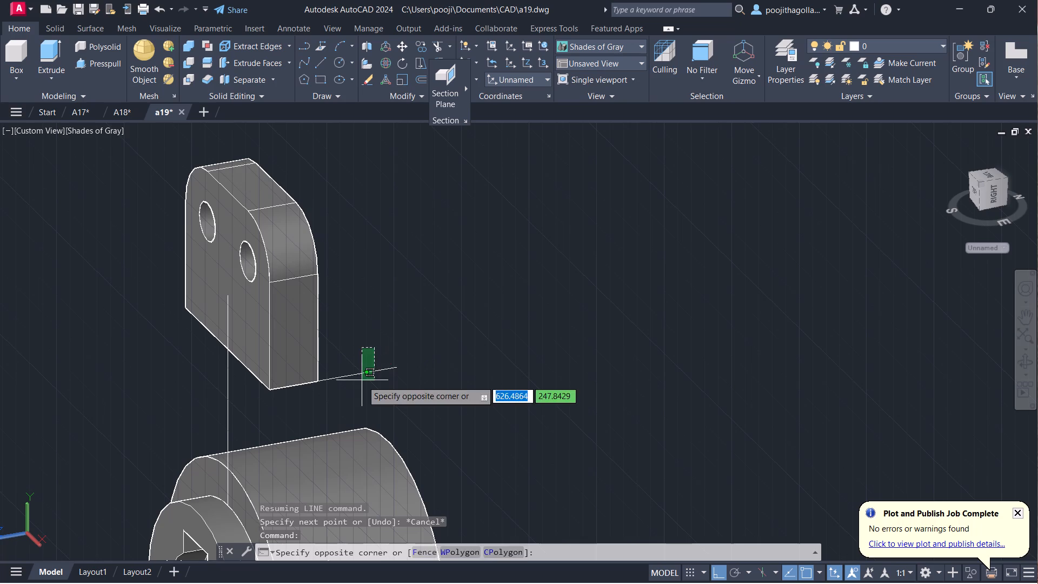
pyautogui.click(362, 381)
pyautogui.write('CO')
pyautogui.press('Return')
pyautogui.click(399, 363)
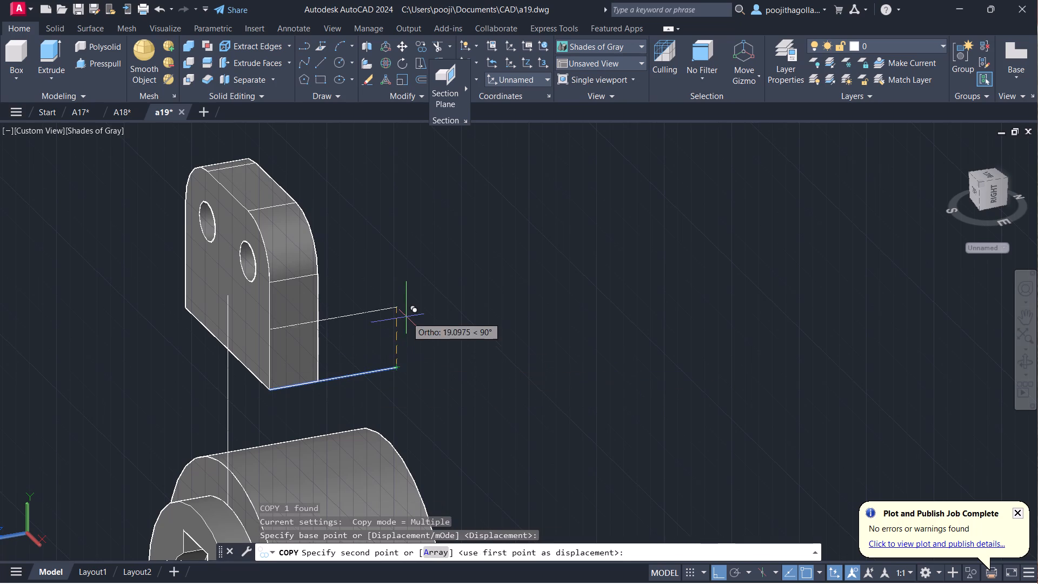
pyautogui.write('15')
pyautogui.press('Return')
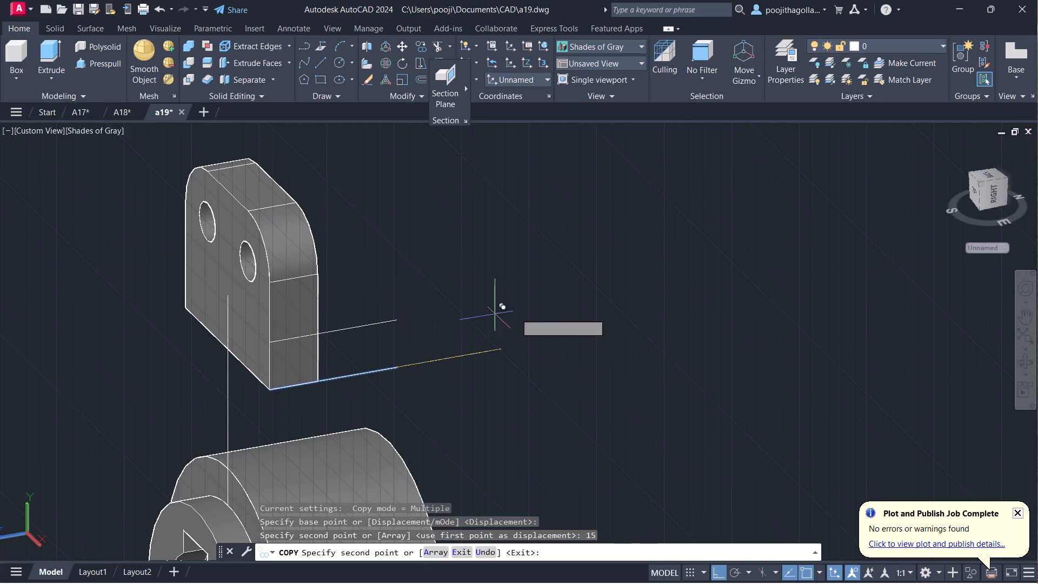
pyautogui.press('Escape')
# Extend the upper copied line with a further 15-long line in the same direction from its far end.
pyautogui.moveTo(391, 309); pyautogui.dragTo(365, 252, button='middle')
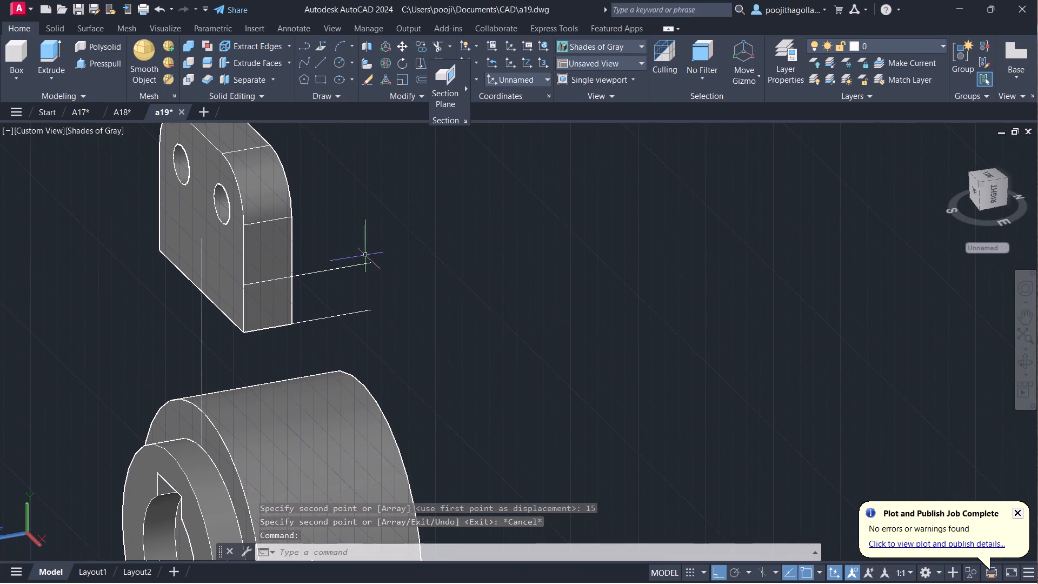
pyautogui.moveTo(393, 298); pyautogui.dragTo(379, 275, button='middle')
pyautogui.moveTo(382, 280); pyautogui.dragTo(387, 291, button='middle')
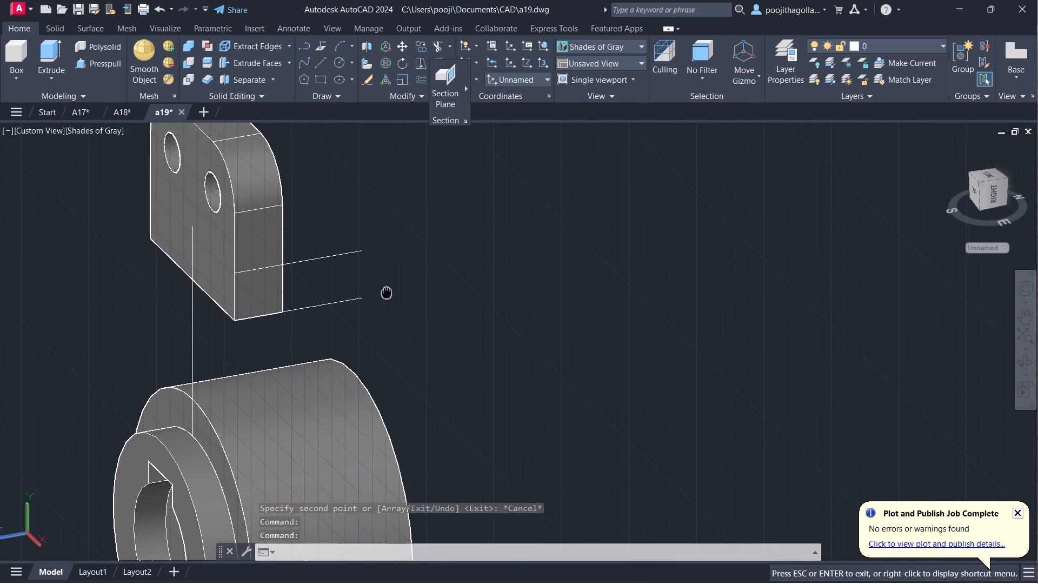
pyautogui.moveTo(387, 291); pyautogui.dragTo(387, 296, button='middle')
pyautogui.moveTo(385, 319); pyautogui.dragTo(378, 298, button='middle')
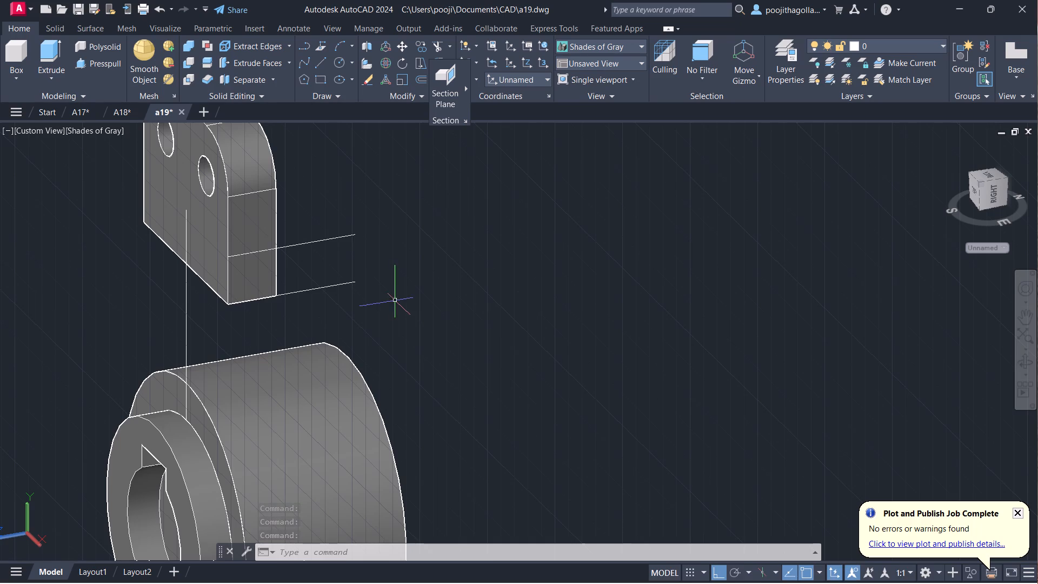
pyautogui.moveTo(397, 300); pyautogui.dragTo(402, 351, button='middle')
pyautogui.press('l')
pyautogui.press('Return')
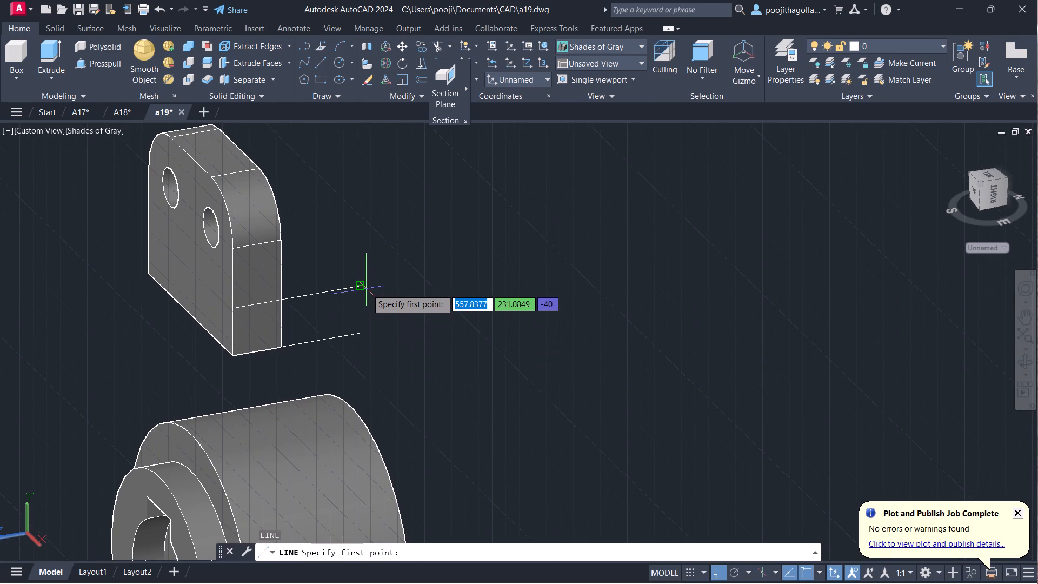
pyautogui.click(364, 287)
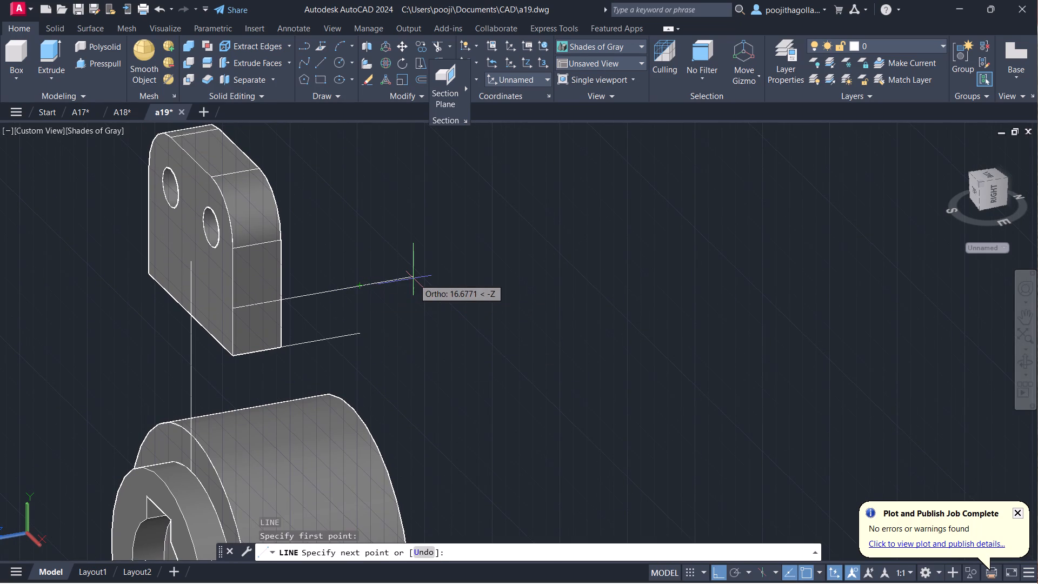
pyautogui.write('15')
pyautogui.press('Return')
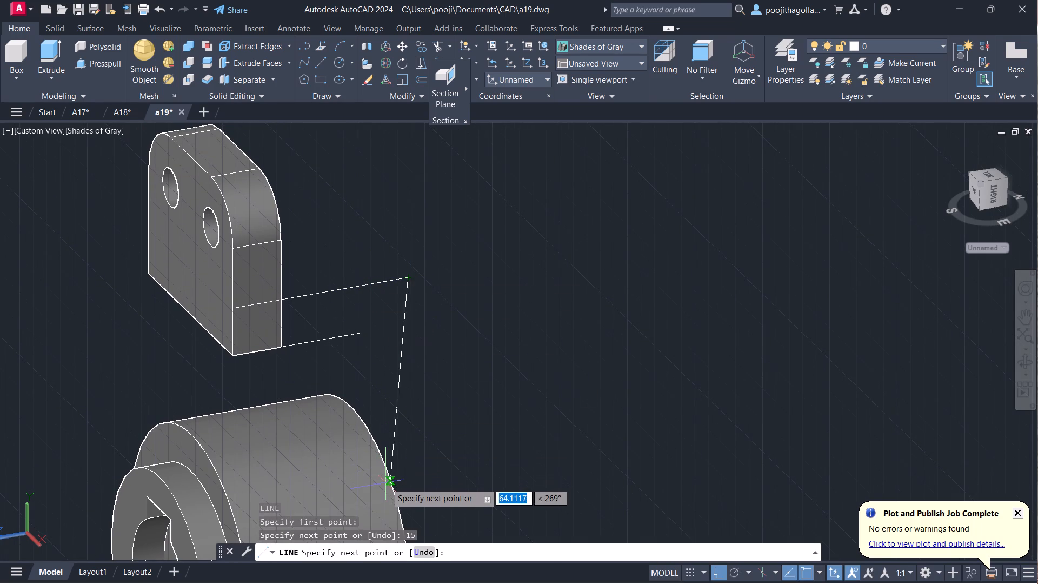
pyautogui.moveTo(403, 488); pyautogui.dragTo(387, 412, button='middle')
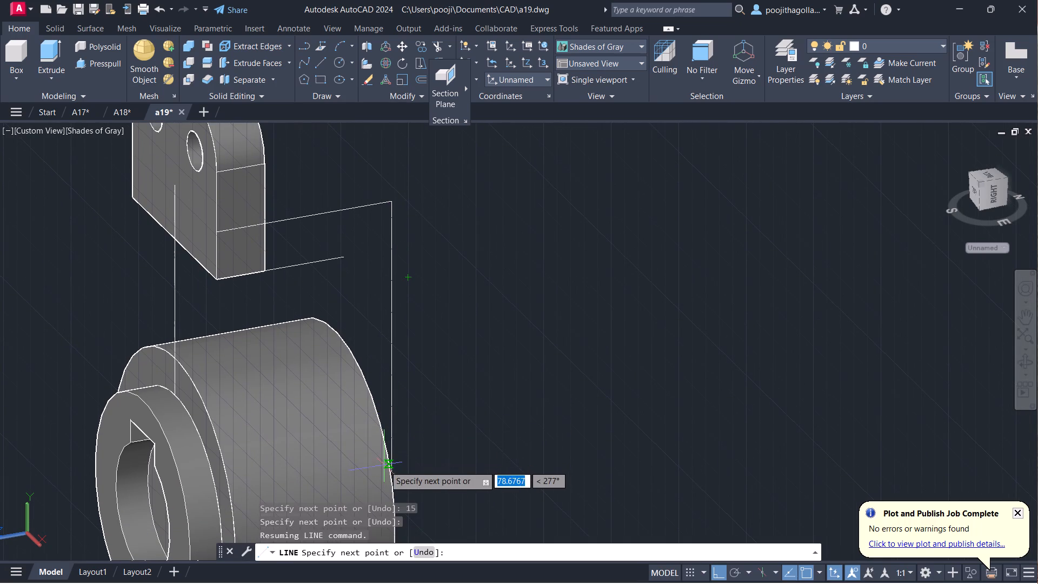
pyautogui.moveTo(406, 477); pyautogui.dragTo(421, 413, button='middle')
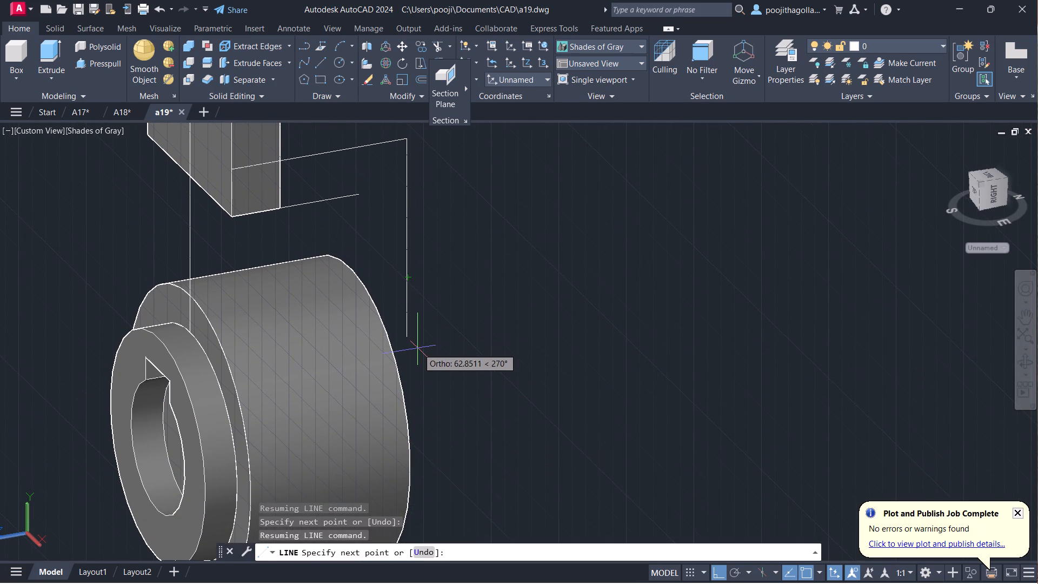
pyautogui.moveTo(418, 349); pyautogui.dragTo(438, 422, button='middle')
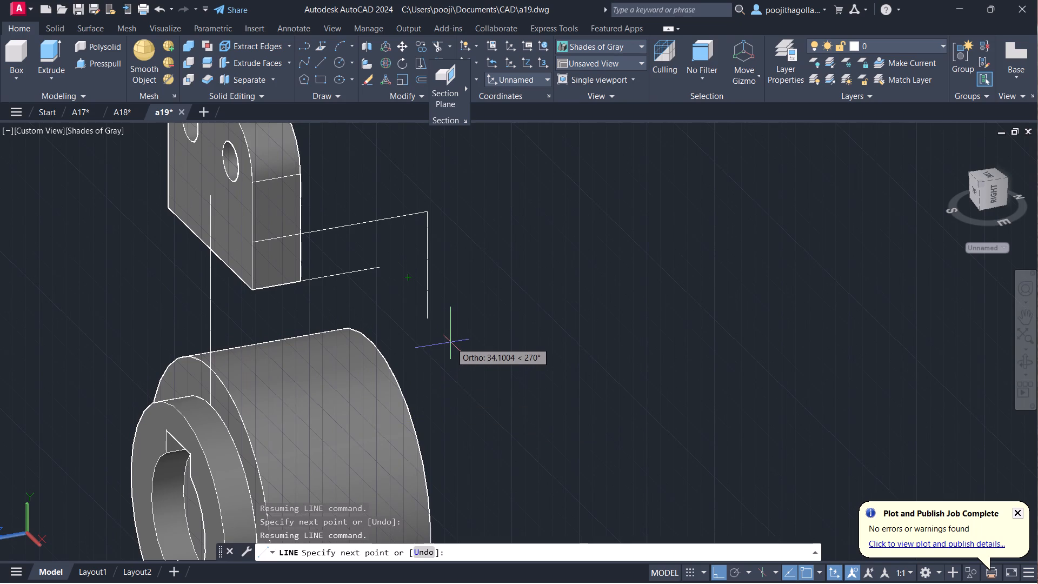
pyautogui.press('Escape')
# Set the viewport's visual style to 2D Wireframe.
pyautogui.moveTo(423, 338); pyautogui.dragTo(384, 343, button='middle')
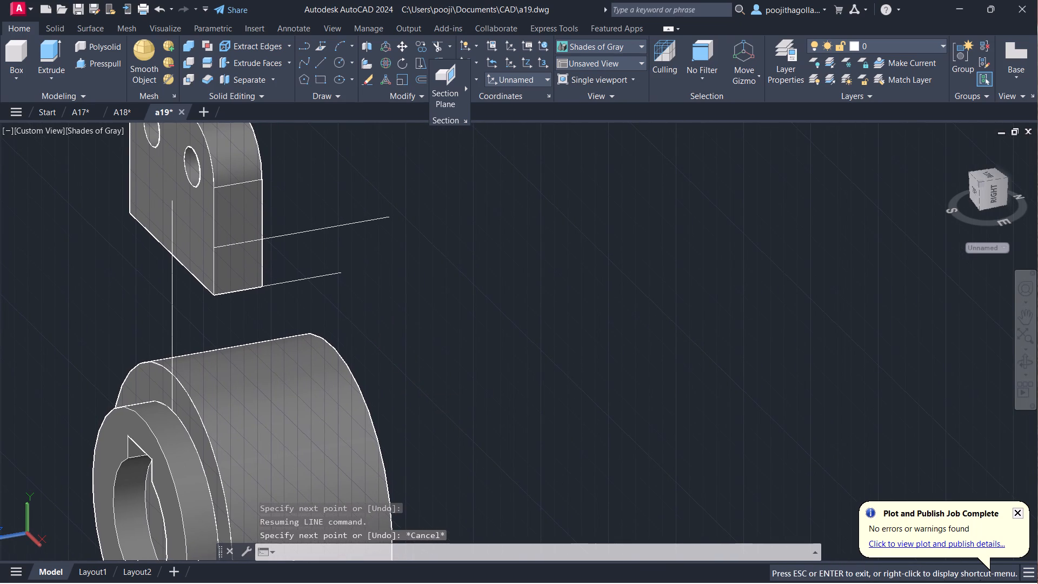
pyautogui.moveTo(425, 308); pyautogui.dragTo(430, 332, button='middle')
pyautogui.moveTo(430, 332); pyautogui.dragTo(414, 306, button='middle')
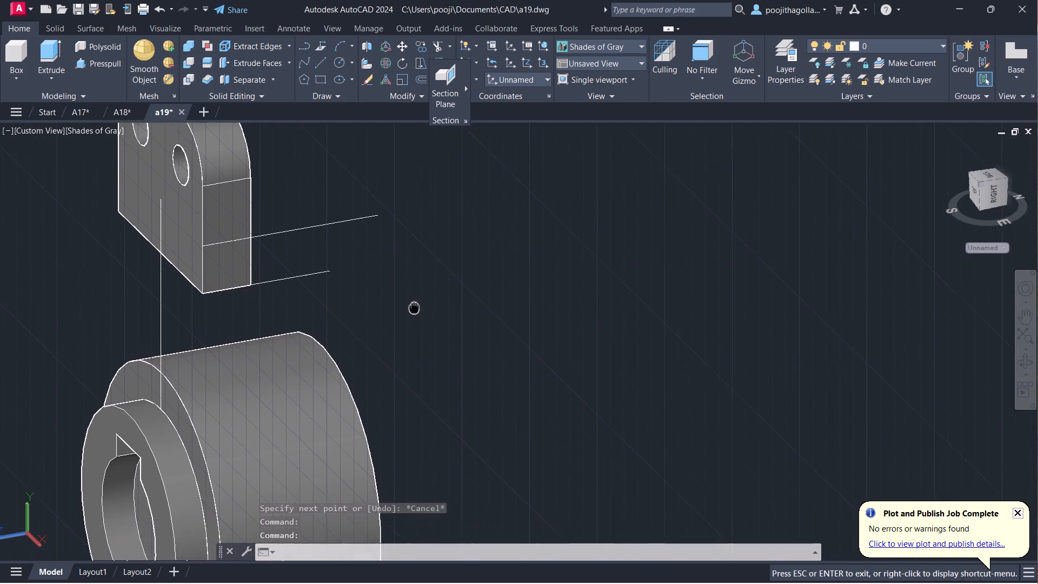
pyautogui.moveTo(414, 306); pyautogui.dragTo(413, 302, button='middle')
pyautogui.moveTo(382, 291); pyautogui.dragTo(376, 295, button='middle')
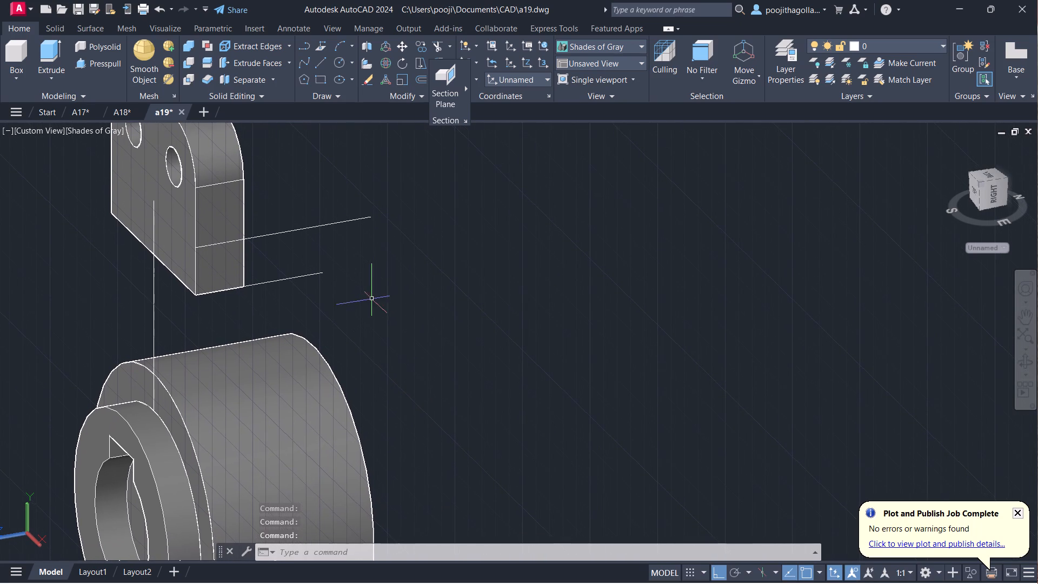
pyautogui.click(98, 131)
pyautogui.click(130, 168)
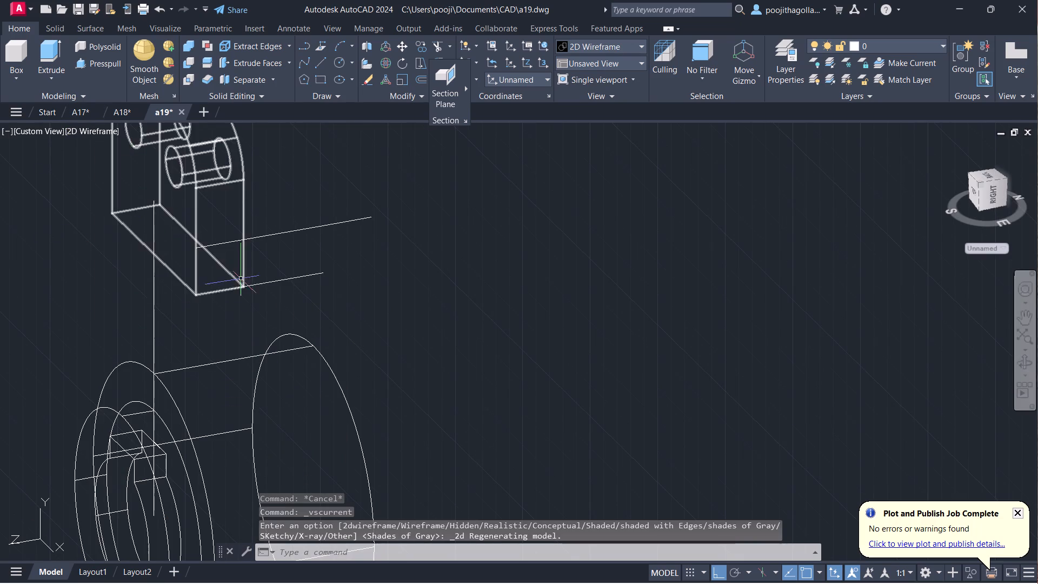
# Draw lines from the lower line's far end down past the cylinder's top, 15 outward, and up to the upper line's far end.
pyautogui.moveTo(303, 312); pyautogui.dragTo(289, 273, button='middle')
pyautogui.press('l')
pyautogui.press('Return')
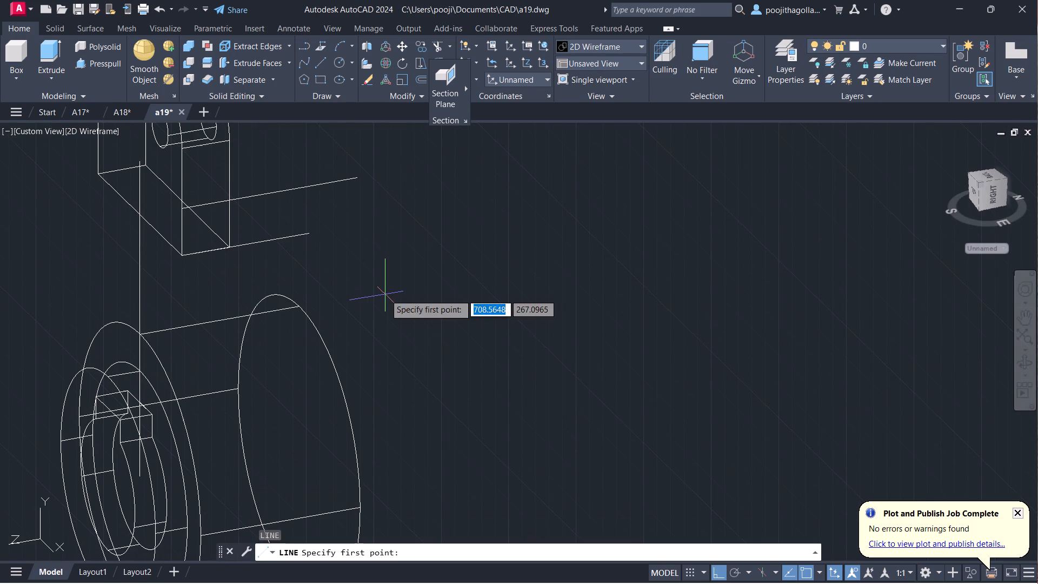
pyautogui.click(309, 235)
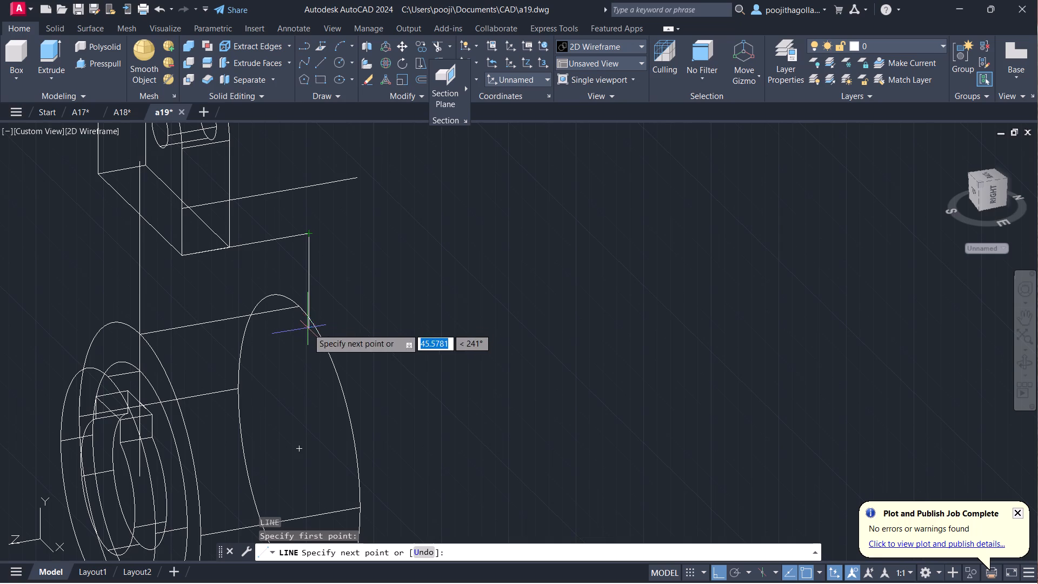
pyautogui.click(304, 341)
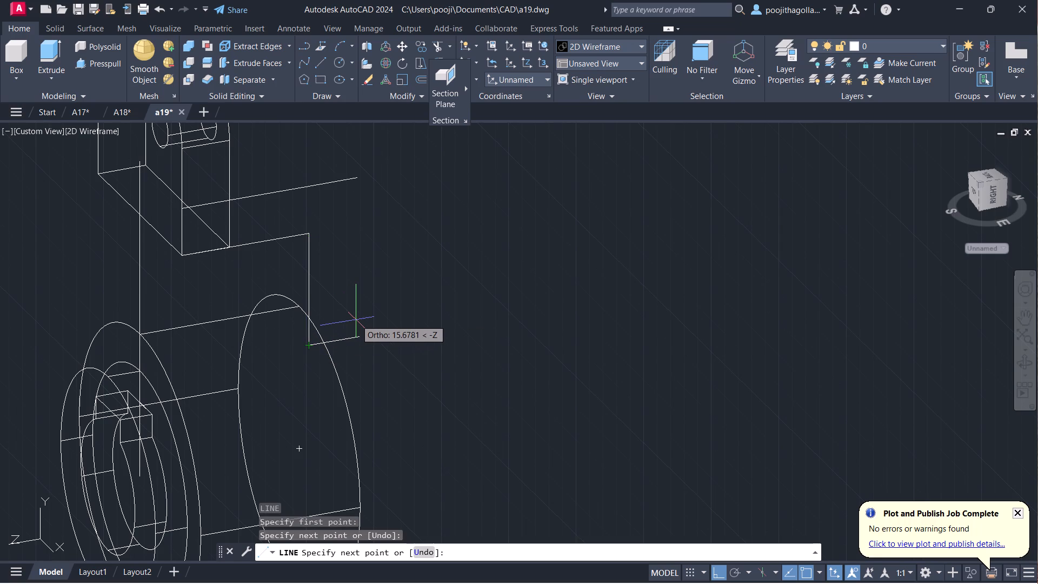
pyautogui.write('15')
pyautogui.press('Return')
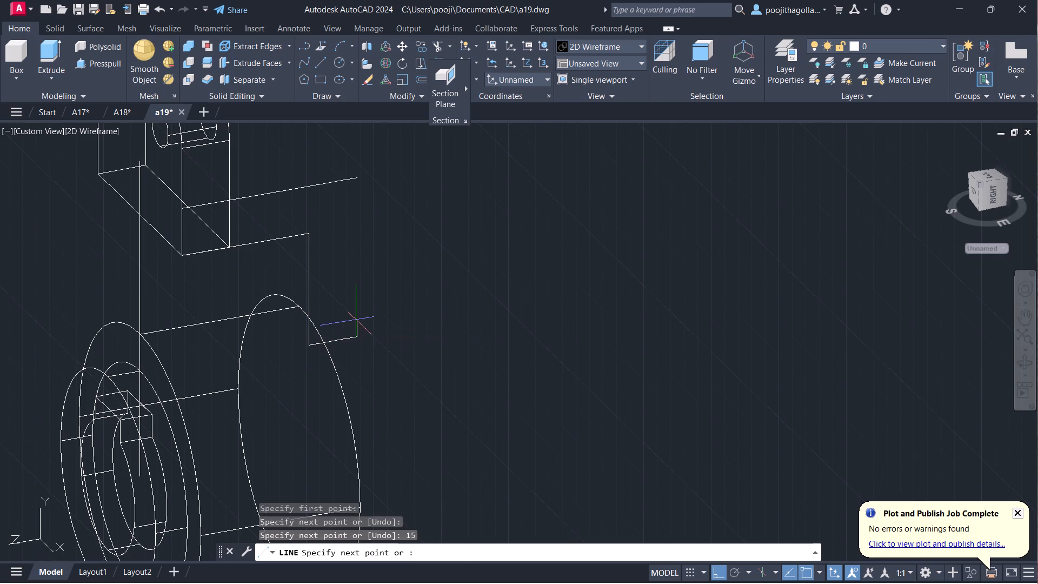
pyautogui.click(358, 177)
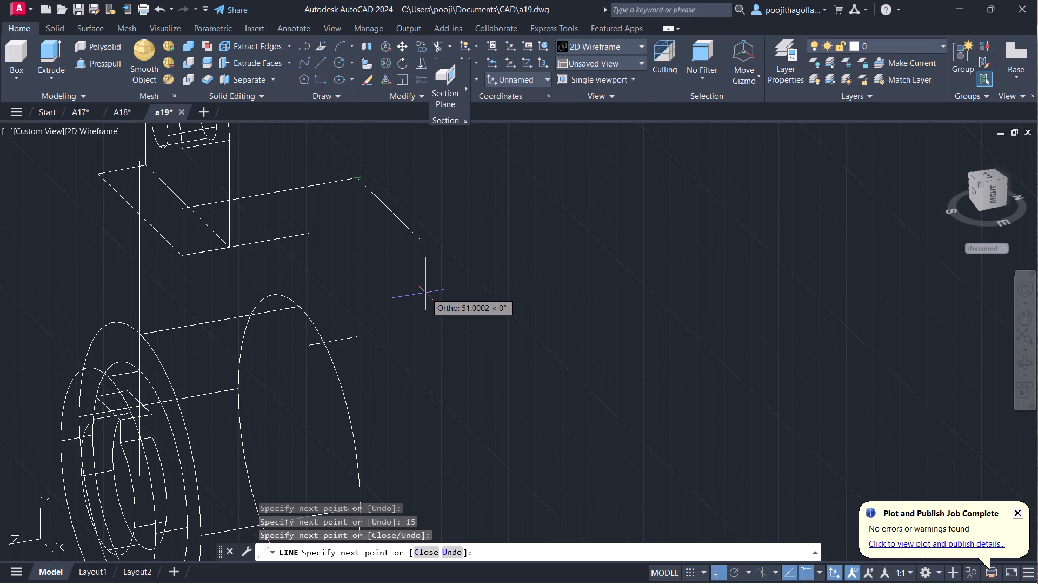
pyautogui.press('Escape')
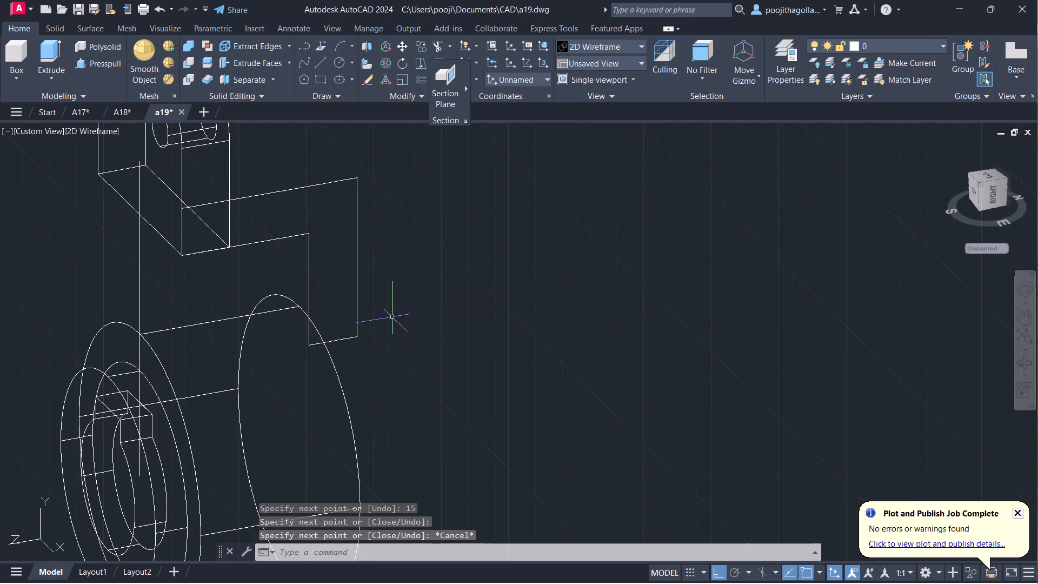
# Examine how the bent arm outline sits between the two-hole plate and the cylinder from several angles.
pyautogui.scroll(-1, 392, 317)
pyautogui.moveTo(387, 325); pyautogui.dragTo(399, 324, button='middle')
pyautogui.moveTo(399, 331); pyautogui.dragTo(387, 322, button='middle')
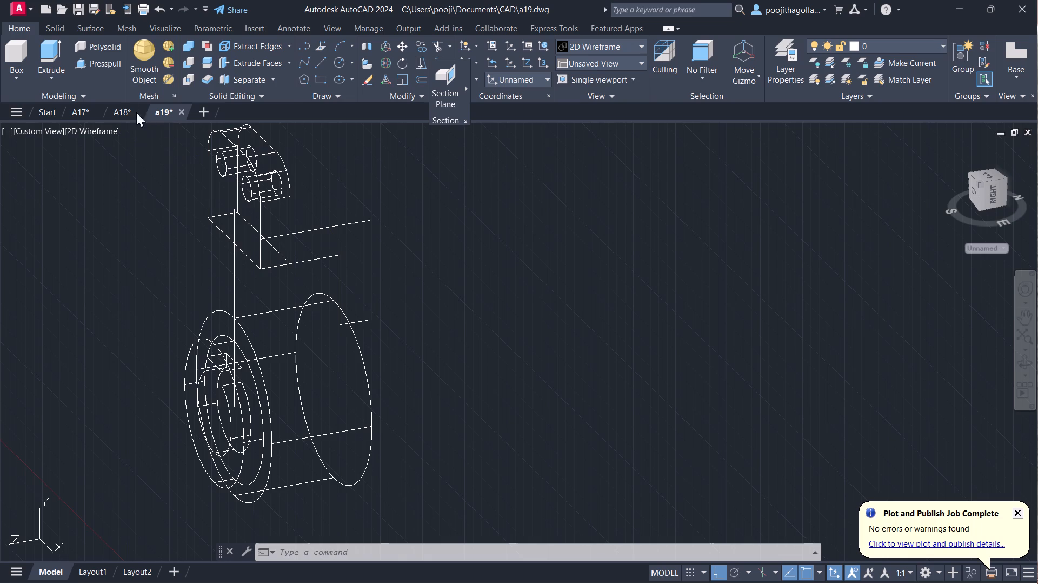
pyautogui.click(1021, 362)
pyautogui.moveTo(894, 383); pyautogui.dragTo(830, 384)
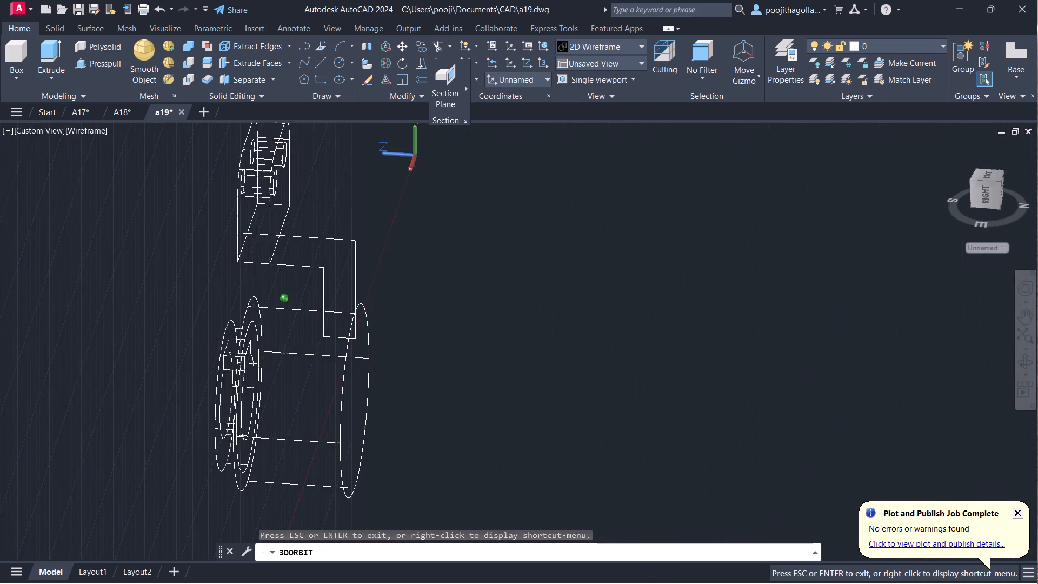
pyautogui.moveTo(830, 384); pyautogui.dragTo(856, 368)
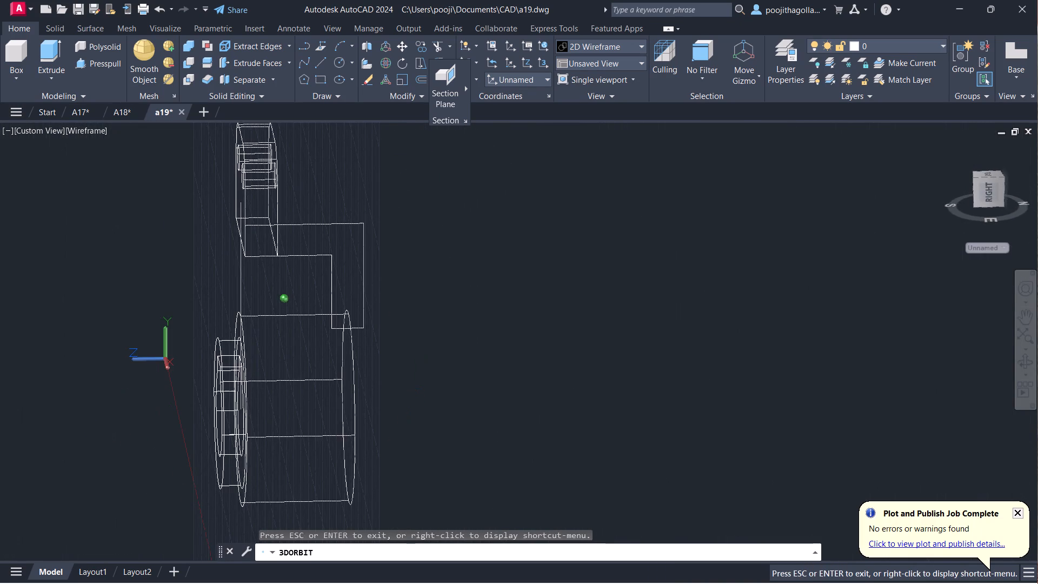
pyautogui.moveTo(856, 368); pyautogui.dragTo(890, 356)
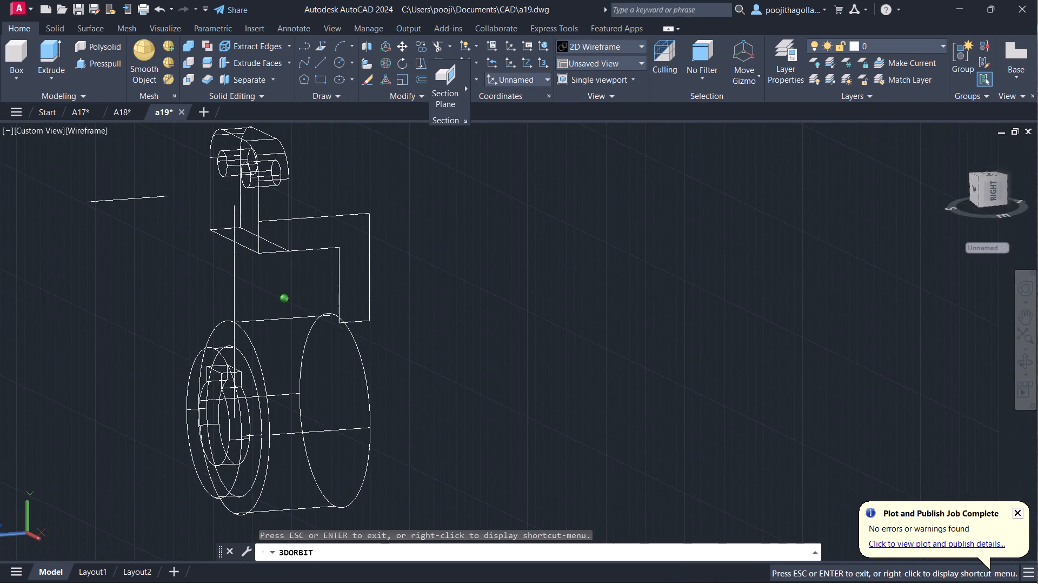
pyautogui.moveTo(890, 356); pyautogui.dragTo(892, 359)
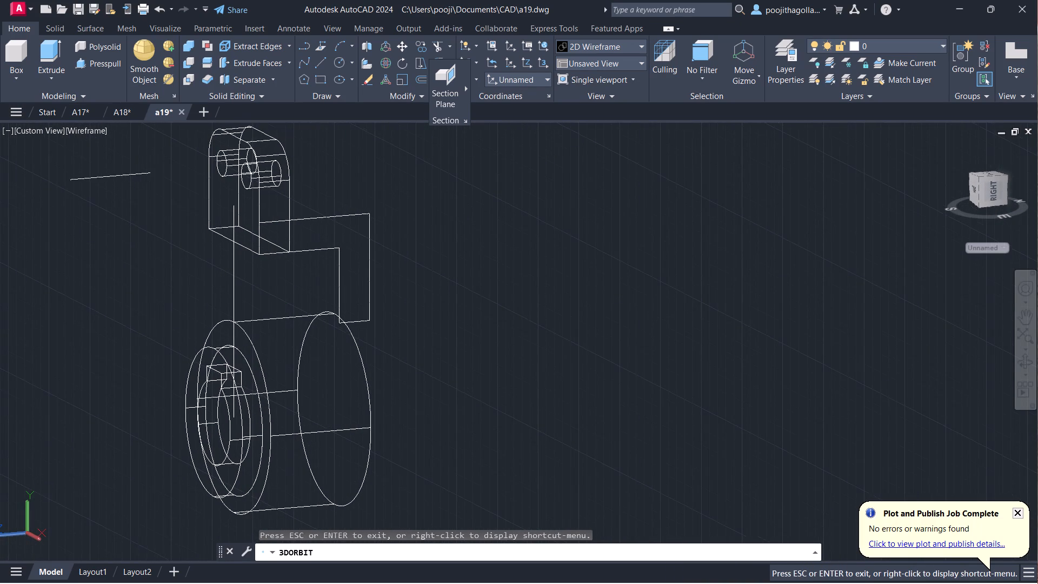
pyautogui.scroll(2, 400, 317)
pyautogui.moveTo(415, 323); pyautogui.dragTo(465, 395, button='middle')
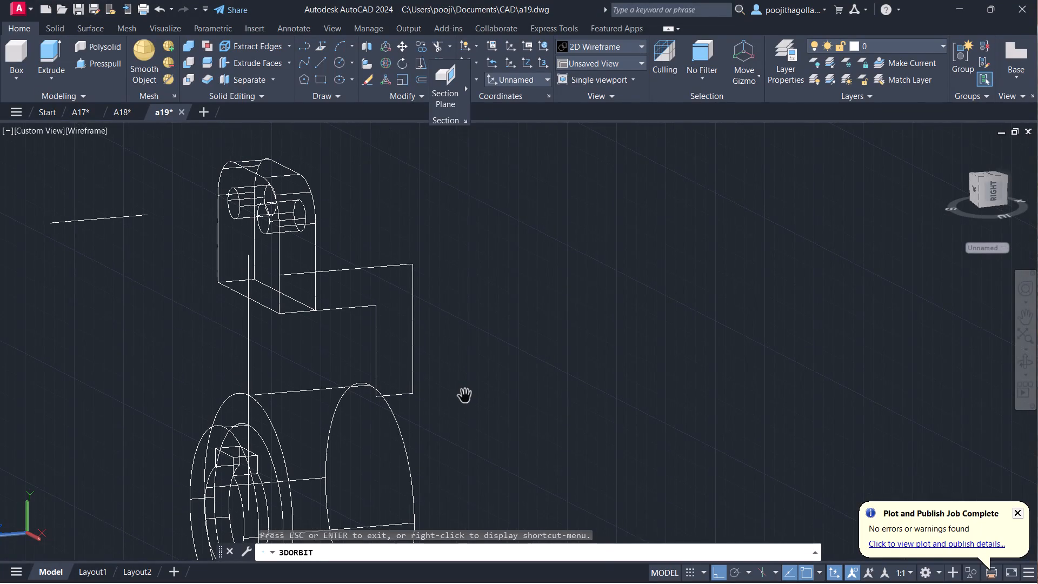
pyautogui.moveTo(476, 371); pyautogui.dragTo(481, 394, button='middle')
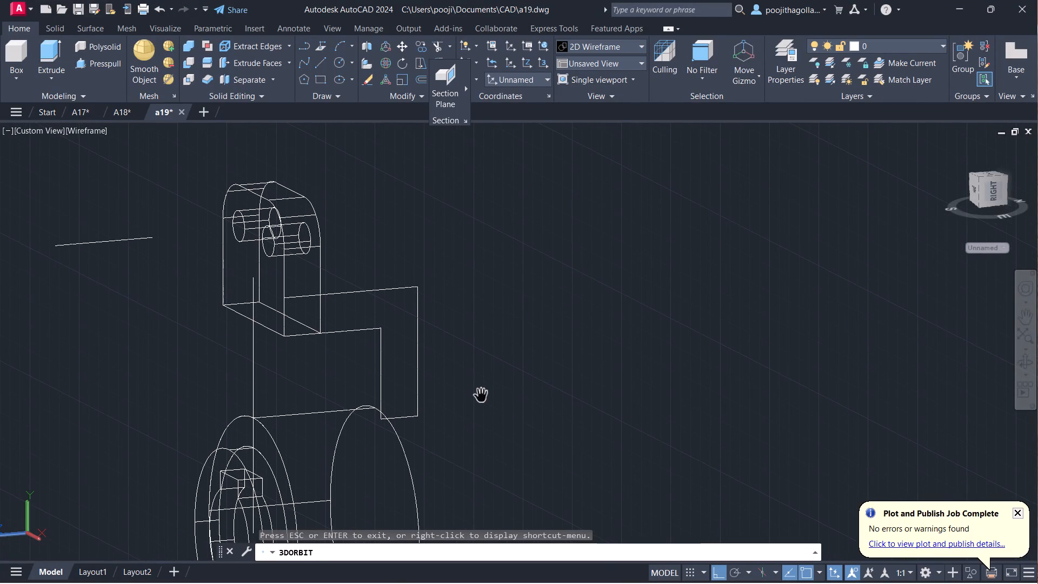
pyautogui.moveTo(478, 380); pyautogui.dragTo(481, 399, button='middle')
pyautogui.scroll(1, 480, 399)
pyautogui.moveTo(480, 397); pyautogui.dragTo(469, 373, button='middle')
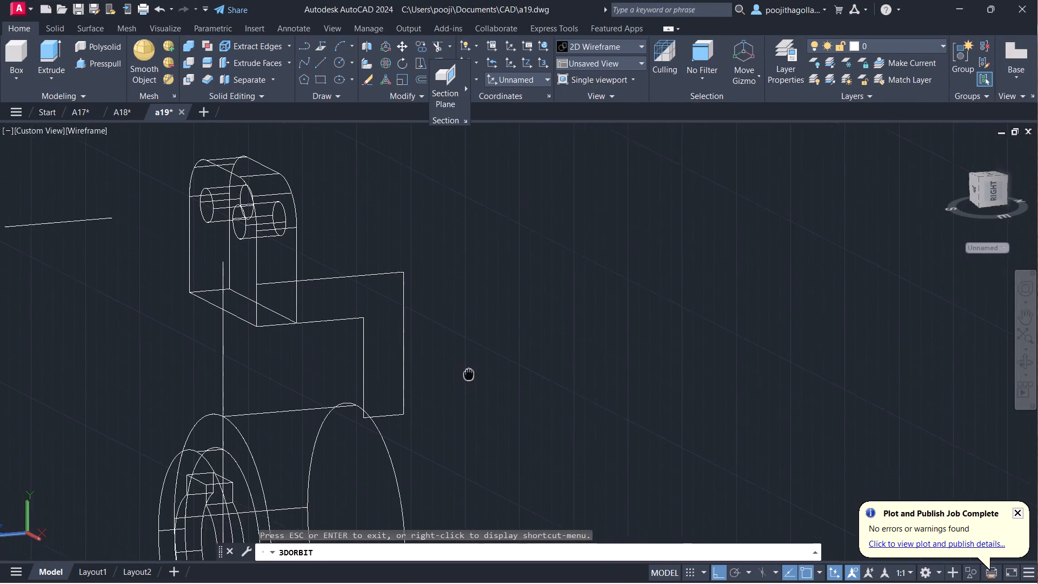
pyautogui.moveTo(469, 373); pyautogui.dragTo(477, 352, button='middle')
pyautogui.moveTo(491, 323); pyautogui.dragTo(443, 317, button='middle')
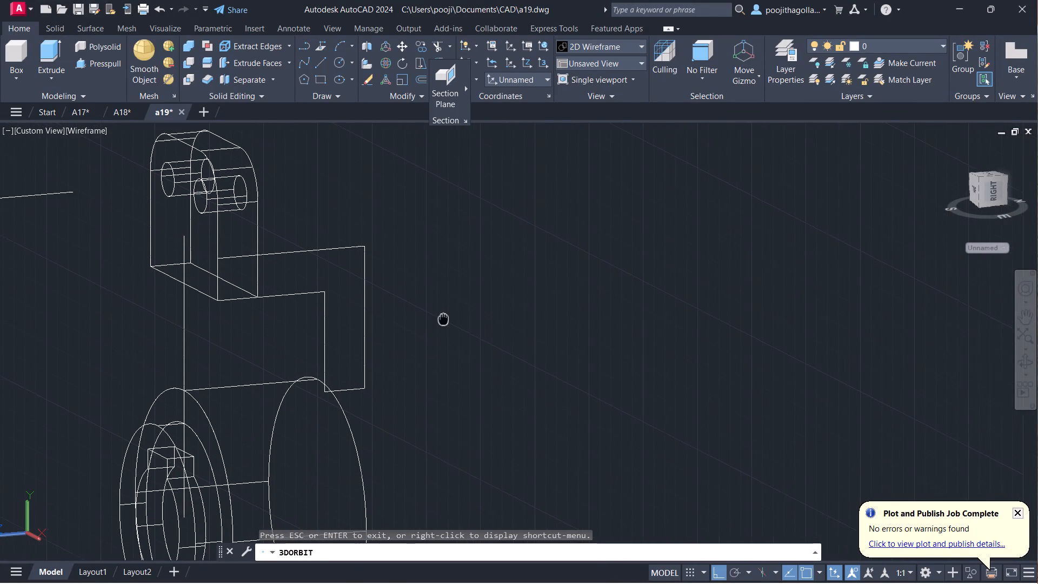
pyautogui.moveTo(443, 317); pyautogui.dragTo(471, 308, button='middle')
pyautogui.press('Escape')
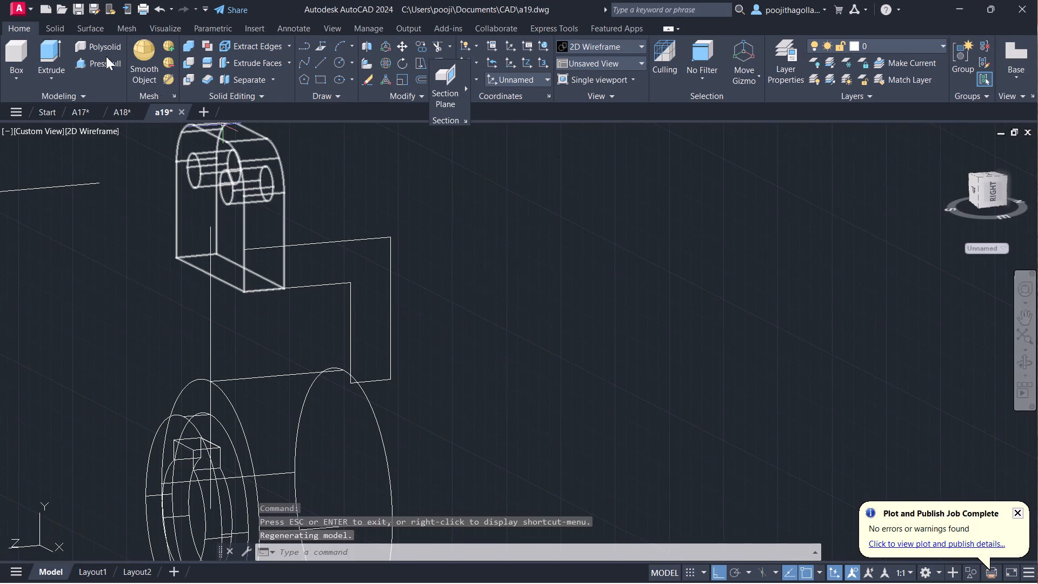
# Set the viewport's visual style to Shades of Gray.
pyautogui.click(94, 128)
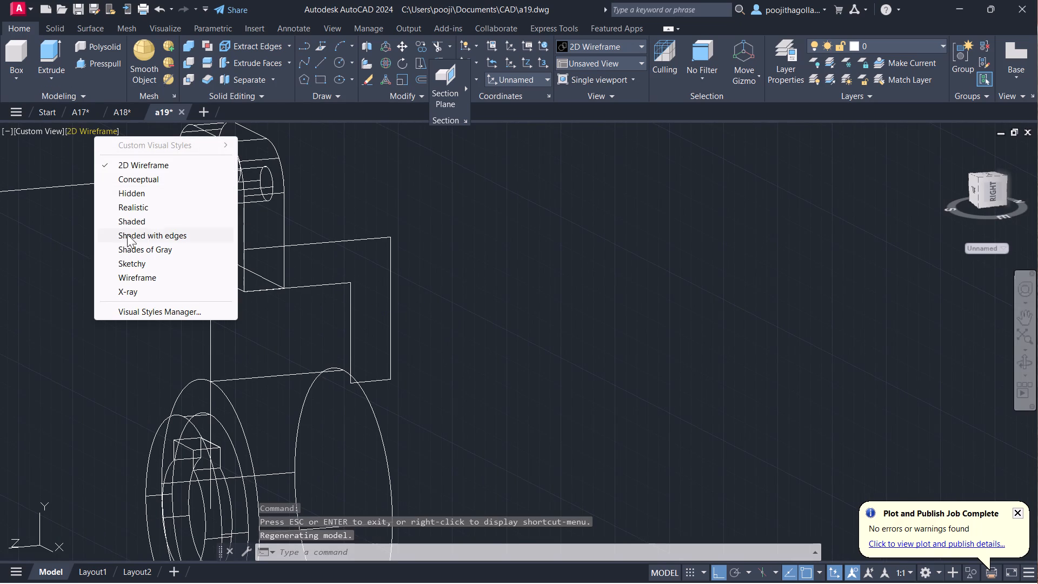
pyautogui.click(146, 249)
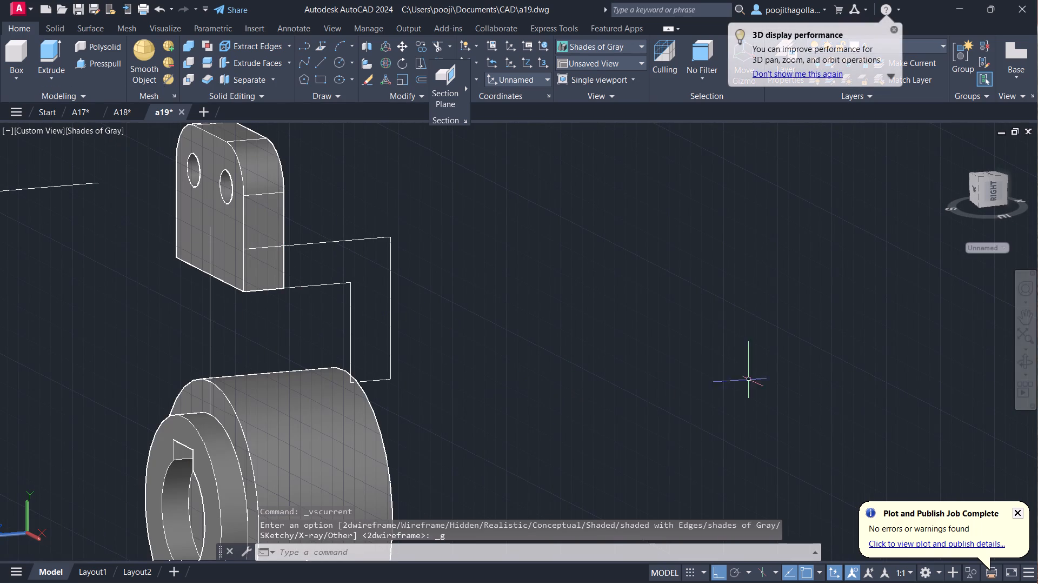
# Examine the shaded model from the side, checking the arm outline's lower end against the cylinder's top.
pyautogui.moveTo(1024, 363); pyautogui.dragTo(1018, 365)
pyautogui.moveTo(666, 398); pyautogui.dragTo(580, 379)
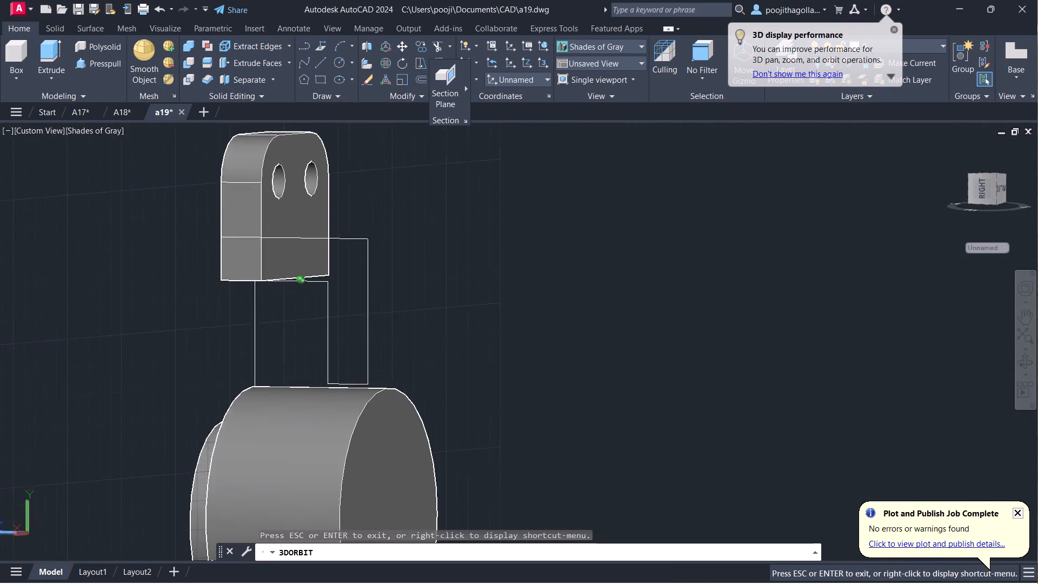
pyautogui.moveTo(580, 379); pyautogui.dragTo(628, 462)
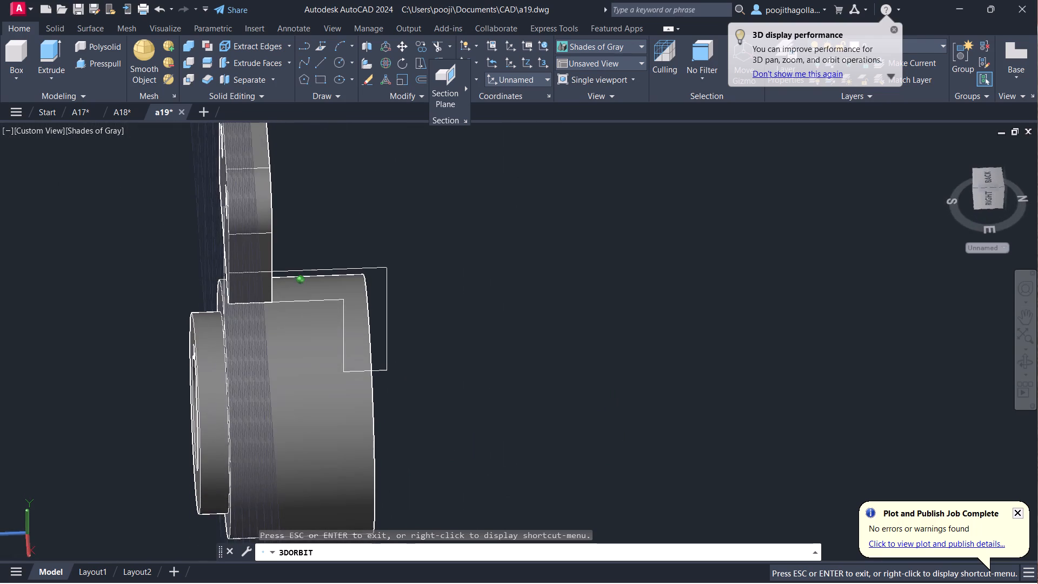
pyautogui.moveTo(628, 462); pyautogui.dragTo(626, 377)
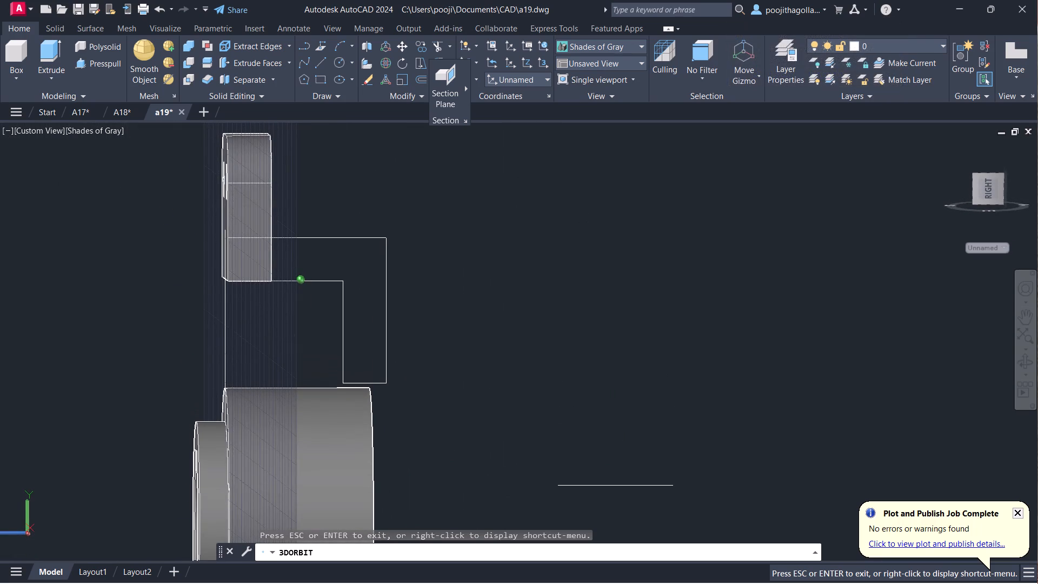
pyautogui.moveTo(626, 377); pyautogui.dragTo(628, 371)
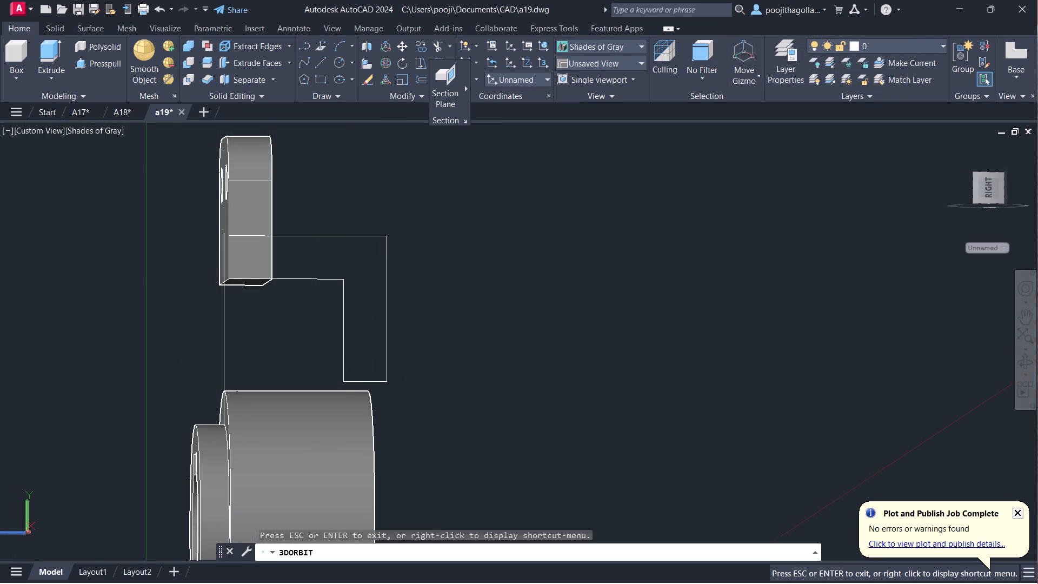
pyautogui.scroll(2, 389, 353)
pyautogui.moveTo(394, 359); pyautogui.dragTo(432, 416, button='middle')
pyautogui.scroll(1, 414, 366)
pyautogui.moveTo(417, 370); pyautogui.dragTo(439, 414, button='middle')
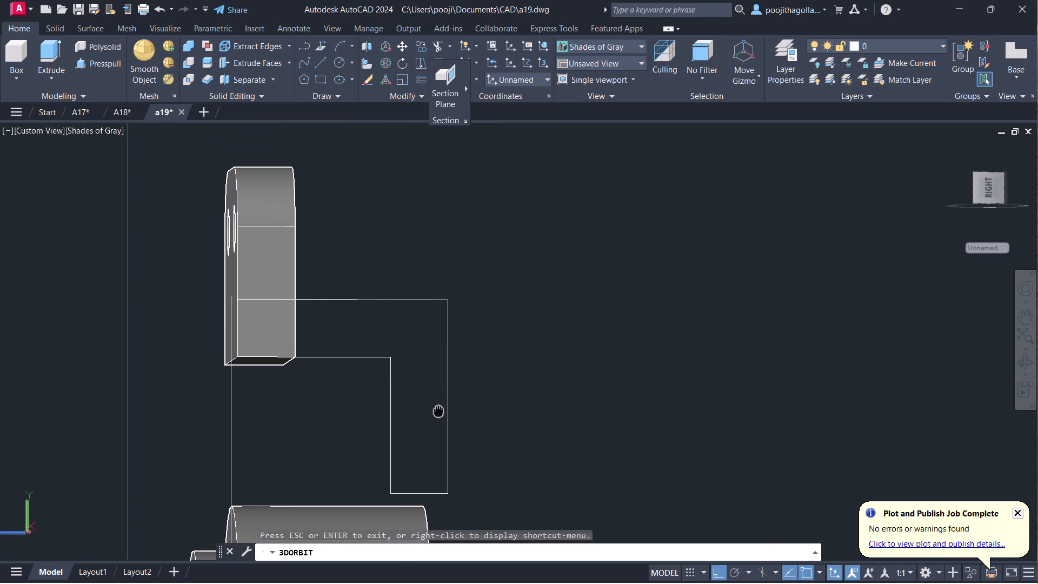
pyautogui.press('Escape')
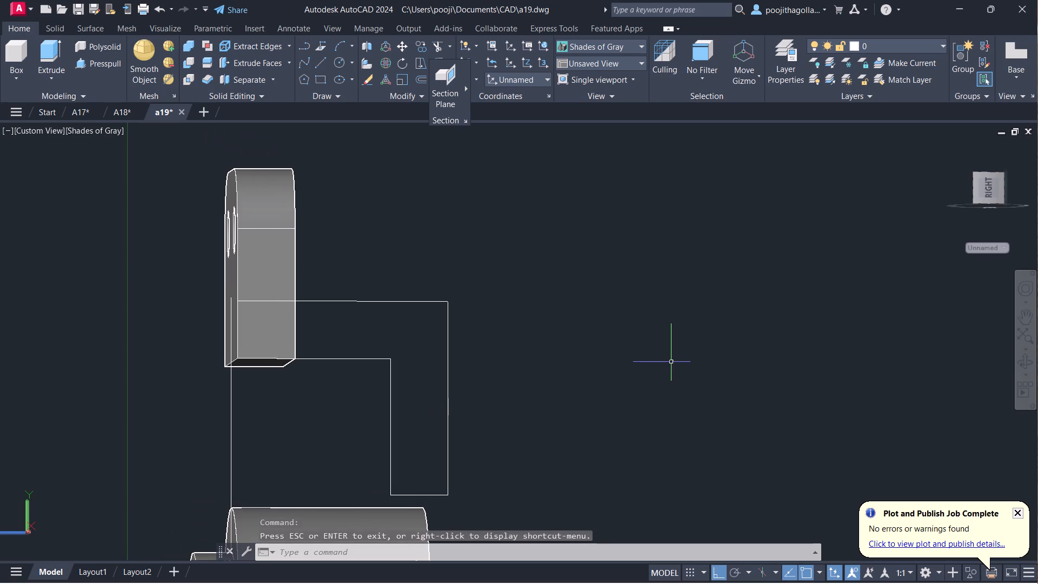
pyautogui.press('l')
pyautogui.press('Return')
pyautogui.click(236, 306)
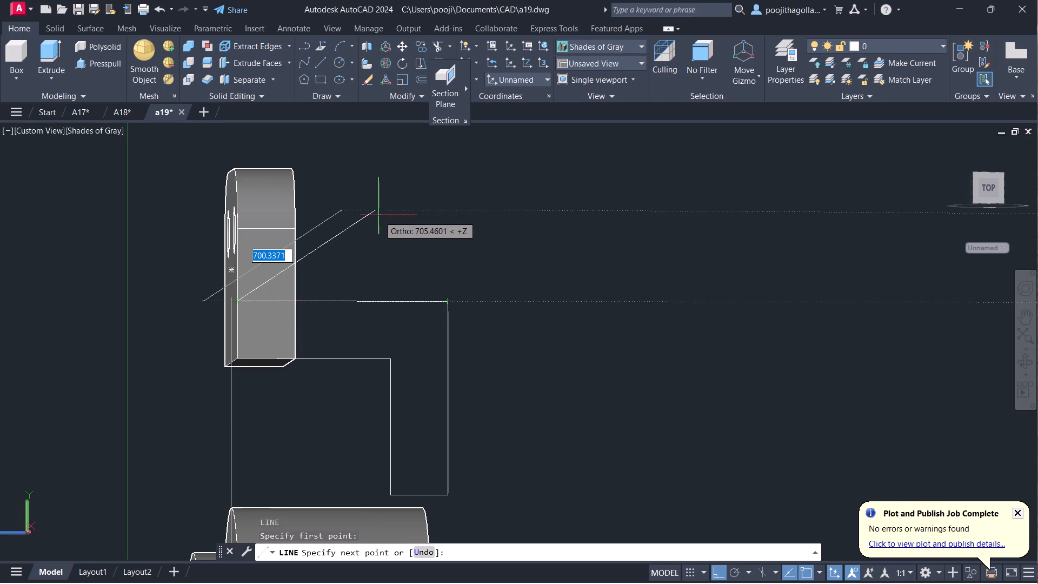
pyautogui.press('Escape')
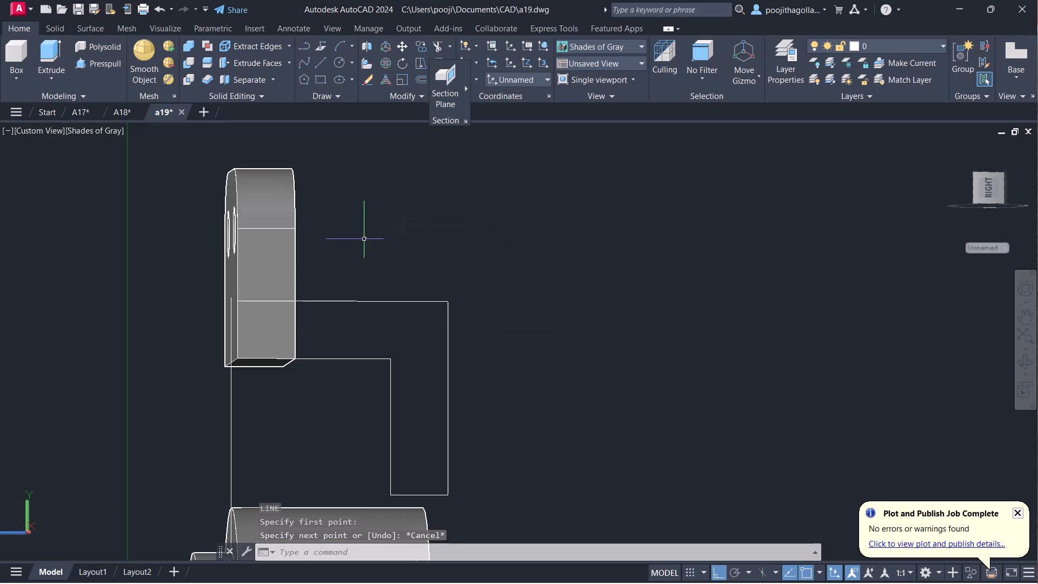
# Examine the gap between the arm outline's lower end and the cylinder, from the side and the keyed-bore face.
pyautogui.moveTo(367, 250); pyautogui.dragTo(409, 234, button='middle')
pyautogui.scroll(-1, 398, 254)
pyautogui.moveTo(396, 282); pyautogui.dragTo(408, 236, button='middle')
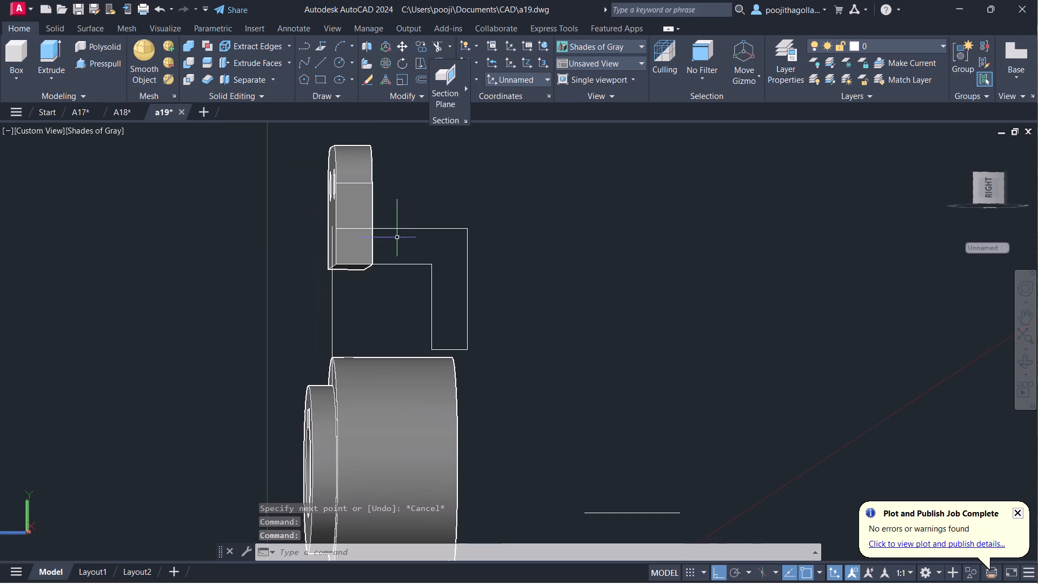
pyautogui.scroll(1, 366, 243)
pyautogui.moveTo(349, 285); pyautogui.dragTo(358, 228, button='middle')
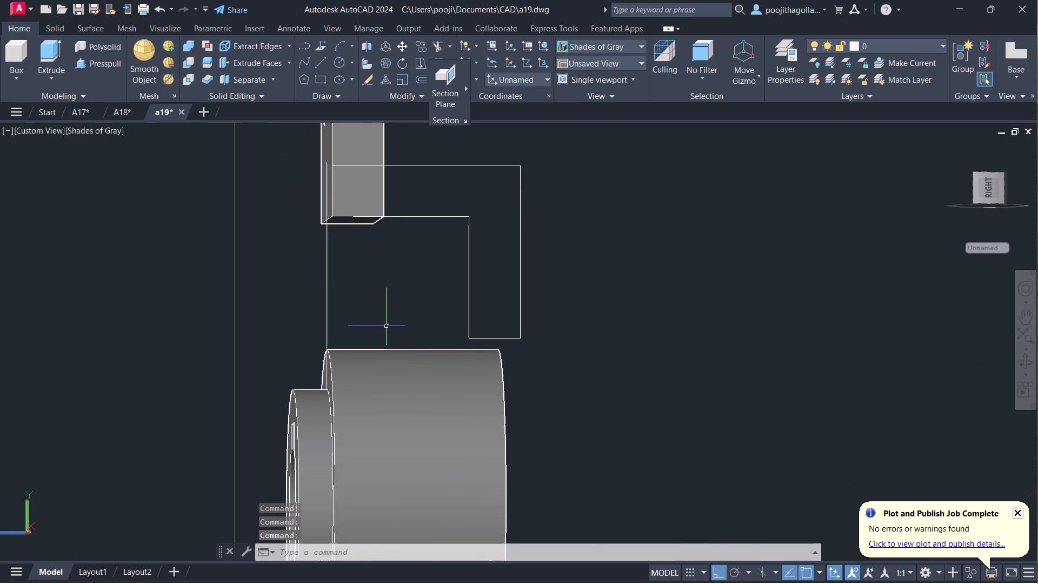
pyautogui.keyDown('shift'); pyautogui.moveTo(362, 285); pyautogui.dragTo(362, 286, button='middle'); pyautogui.keyUp('shift')
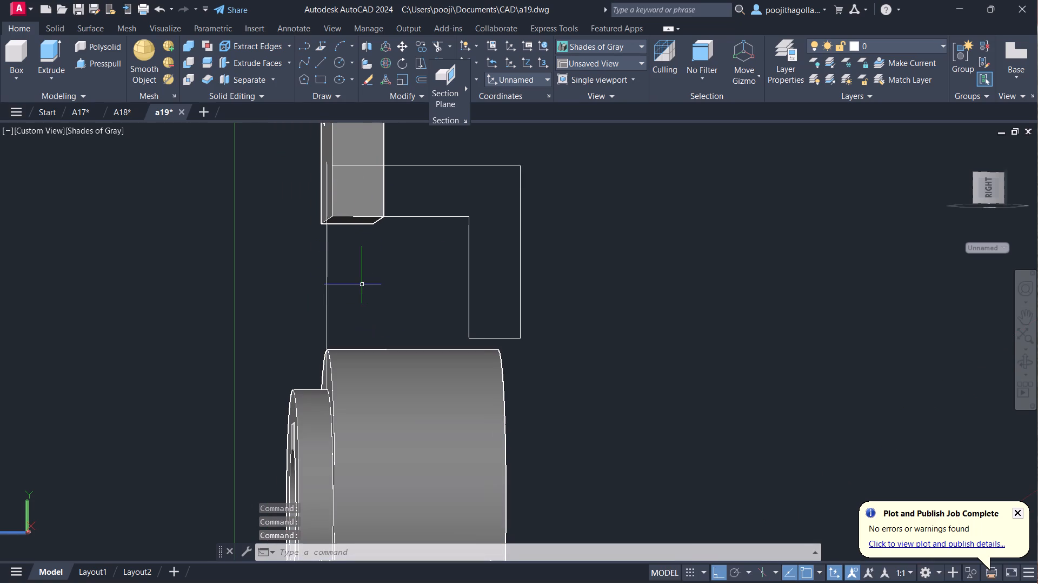
pyautogui.keyDown('shift'); pyautogui.moveTo(362, 286); pyautogui.dragTo(483, 333, button='middle'); pyautogui.keyUp('shift')
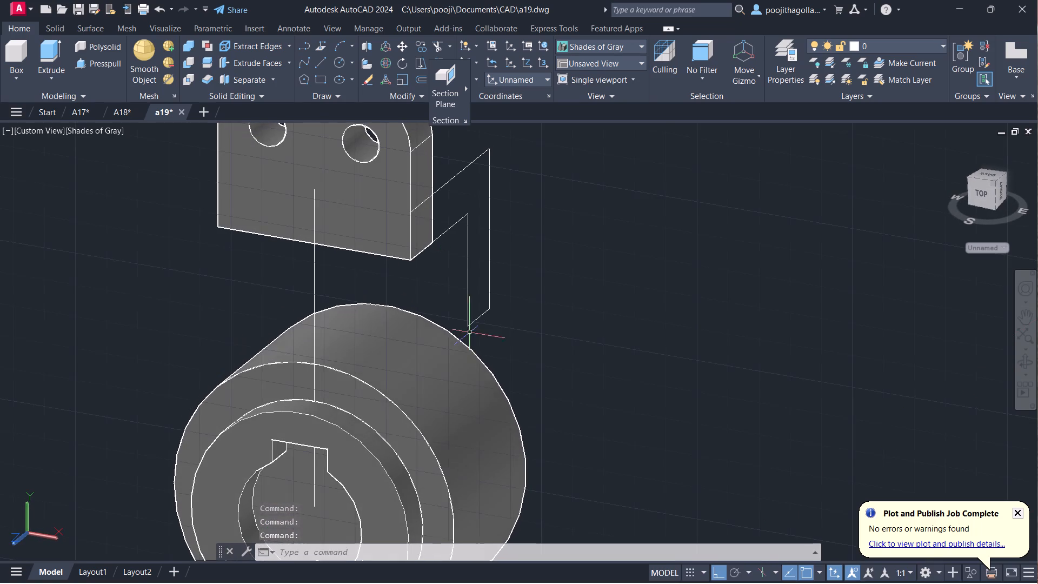
pyautogui.scroll(1, 330, 320)
pyautogui.moveTo(330, 320); pyautogui.dragTo(383, 380, button='middle')
pyautogui.scroll(-1, 415, 353)
pyautogui.moveTo(430, 343); pyautogui.dragTo(439, 327, button='middle')
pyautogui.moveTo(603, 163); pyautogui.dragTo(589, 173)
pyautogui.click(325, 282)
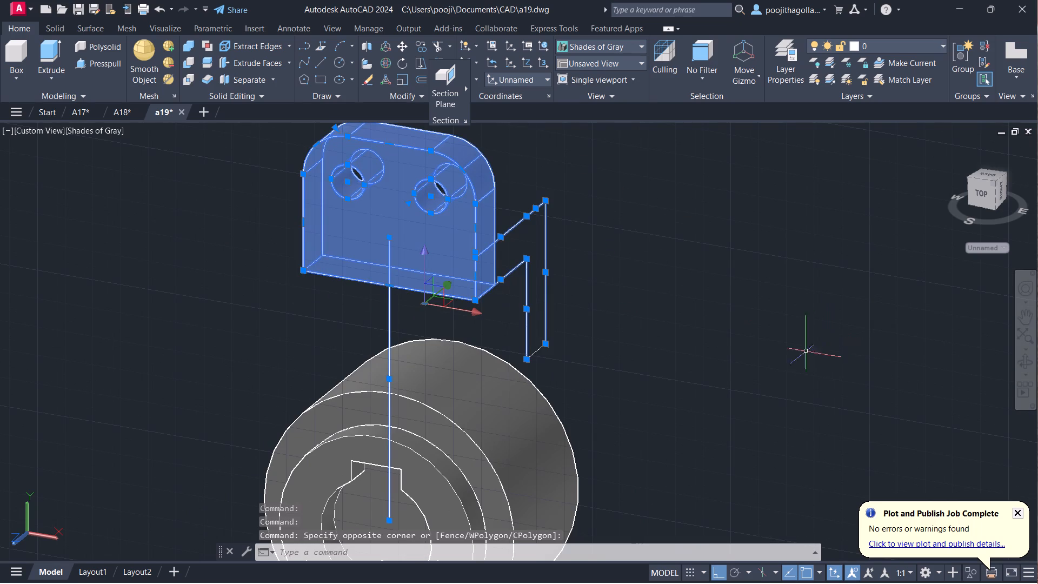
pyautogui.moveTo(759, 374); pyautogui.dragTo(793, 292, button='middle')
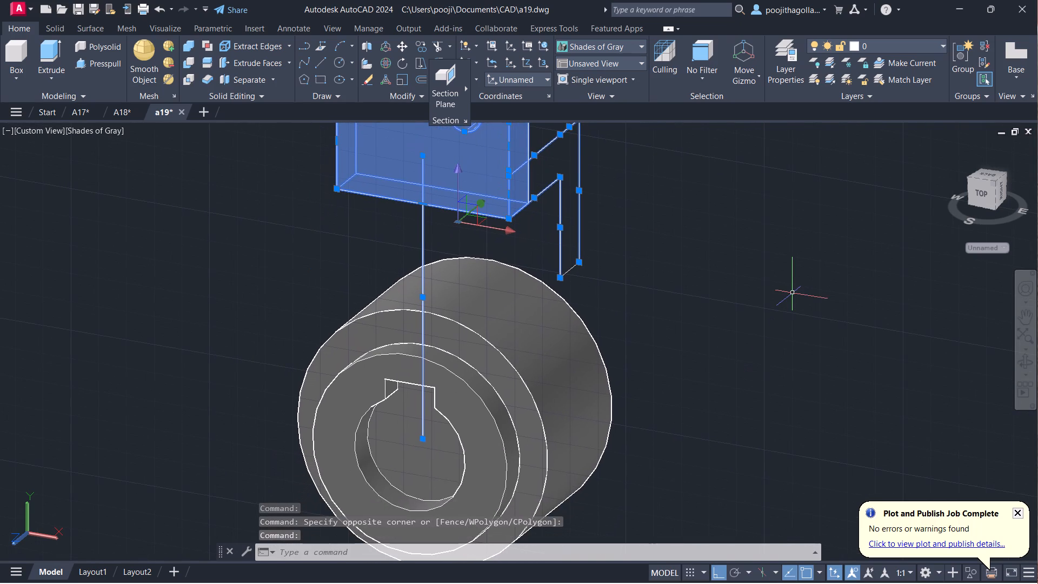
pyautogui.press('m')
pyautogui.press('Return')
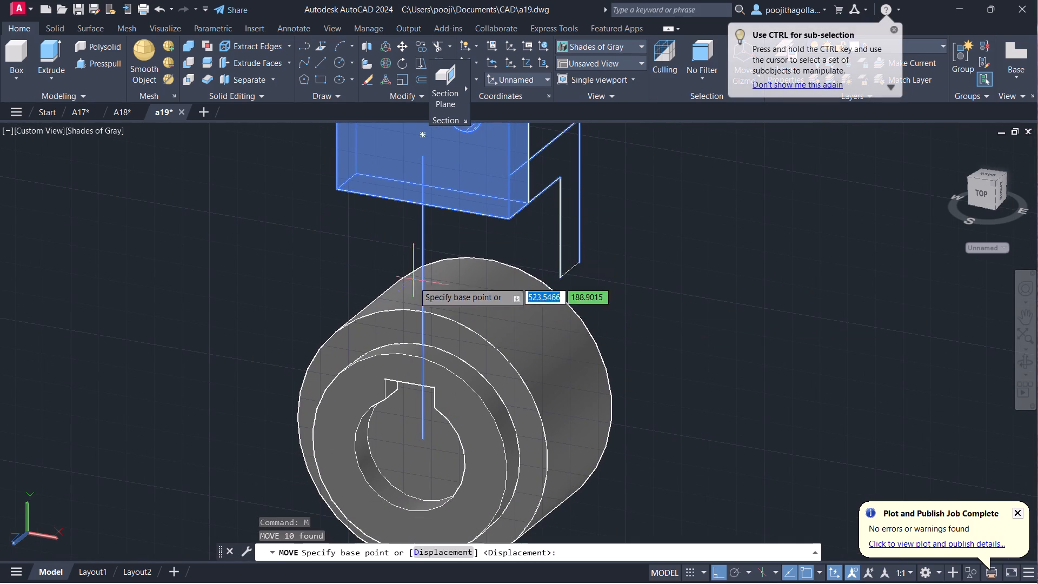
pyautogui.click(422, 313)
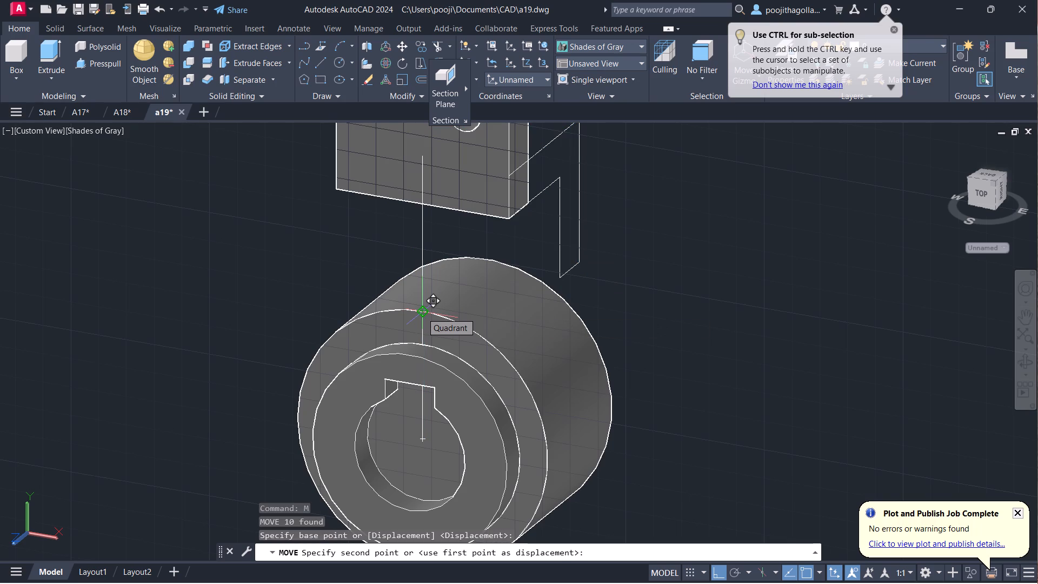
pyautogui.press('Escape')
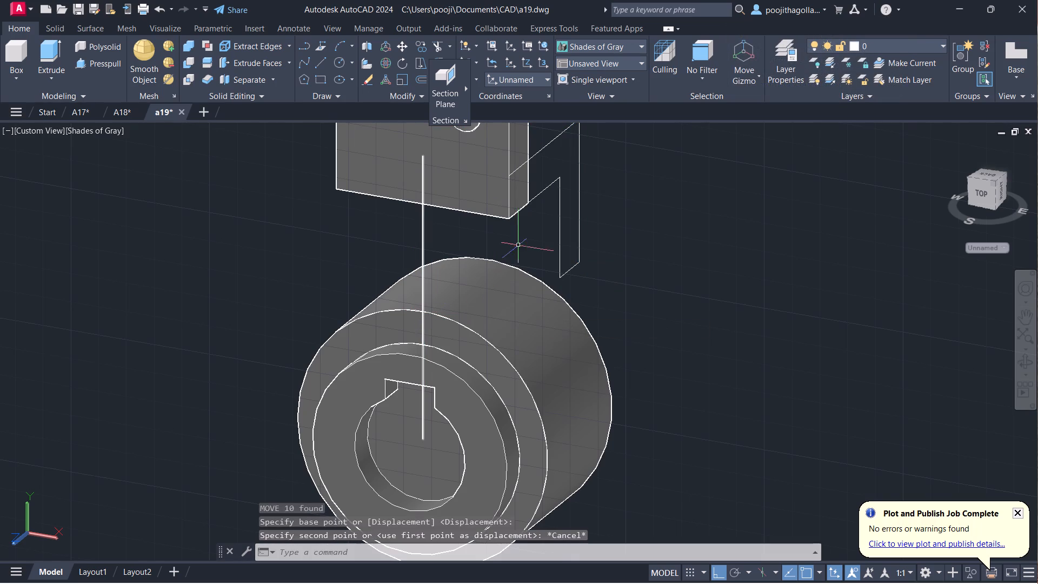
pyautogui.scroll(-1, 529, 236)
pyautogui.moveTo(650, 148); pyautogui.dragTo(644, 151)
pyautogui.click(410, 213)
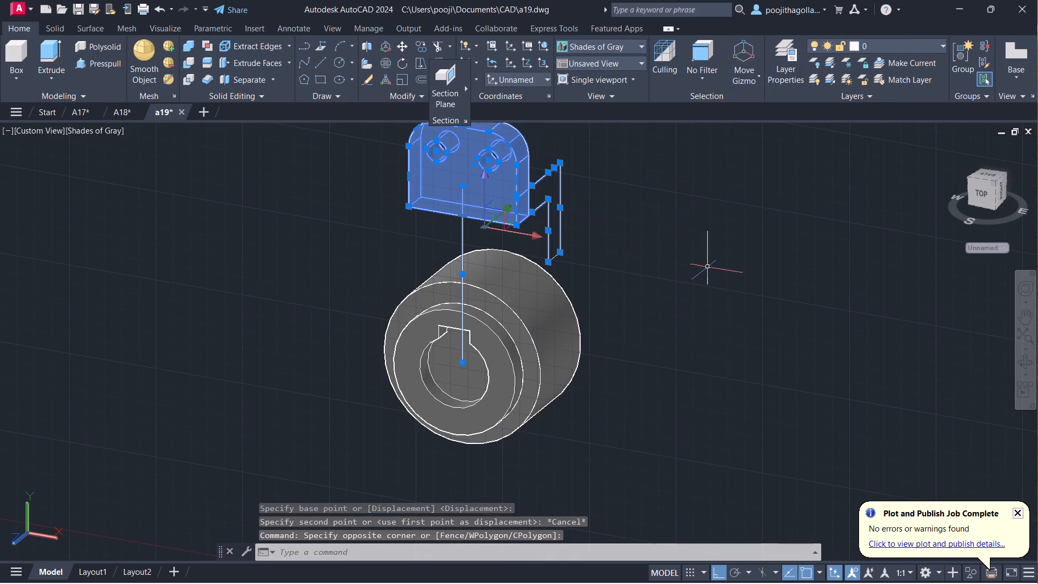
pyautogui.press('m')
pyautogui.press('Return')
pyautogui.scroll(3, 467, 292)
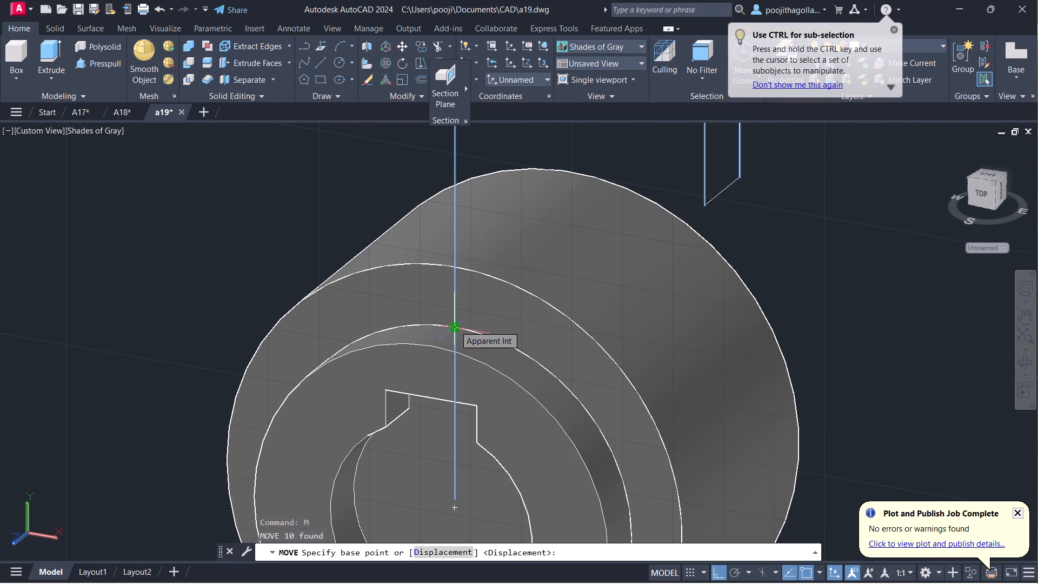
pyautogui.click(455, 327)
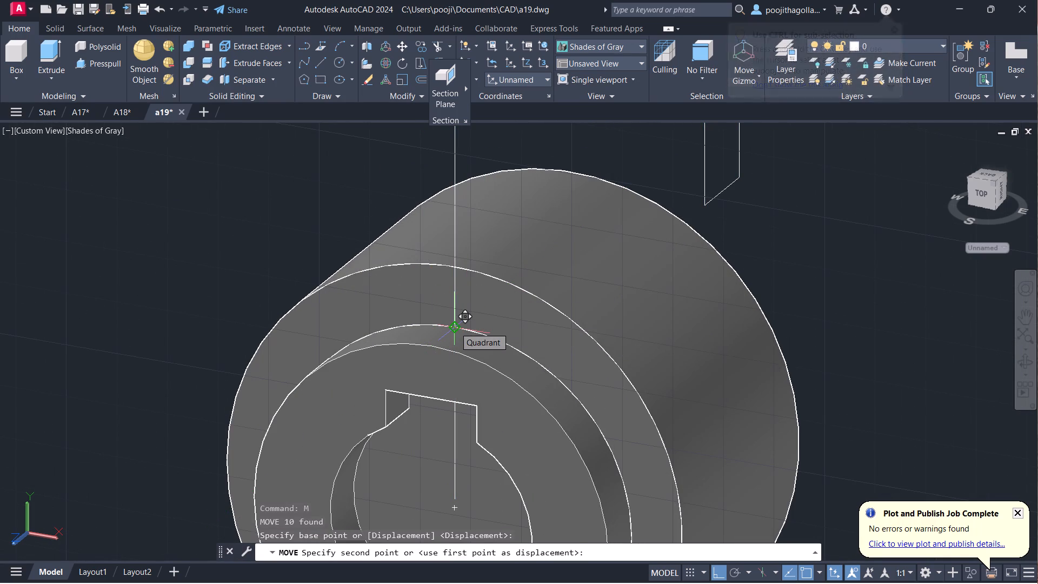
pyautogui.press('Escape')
# Move the two-hole plate, arm outline and vertical line together about 14.5 along the bore axis towards the keyed front face.
pyautogui.scroll(-3, 474, 315)
pyautogui.click(573, 191)
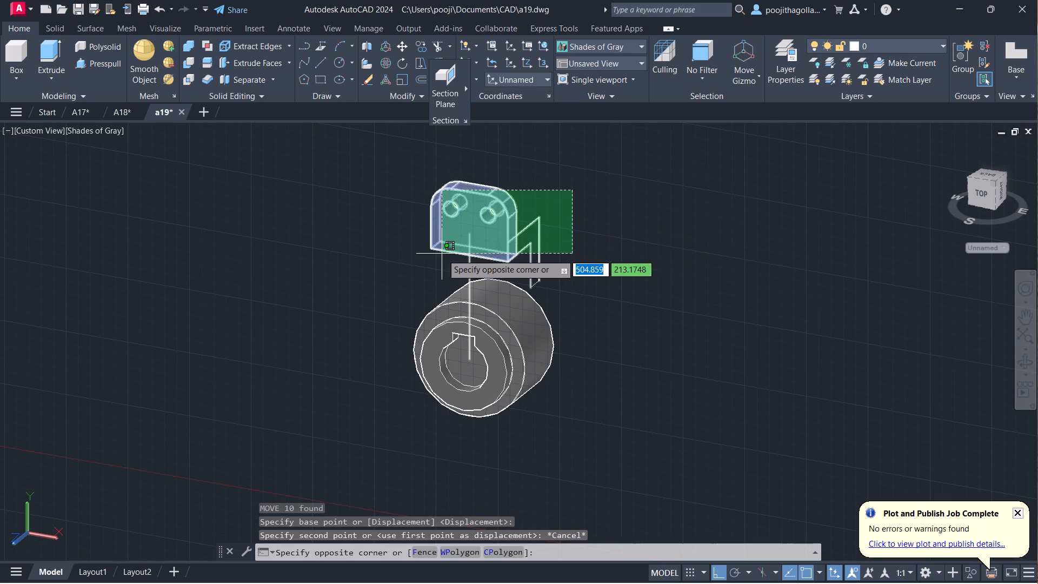
pyautogui.click(442, 254)
pyautogui.press('m')
pyautogui.press('Return')
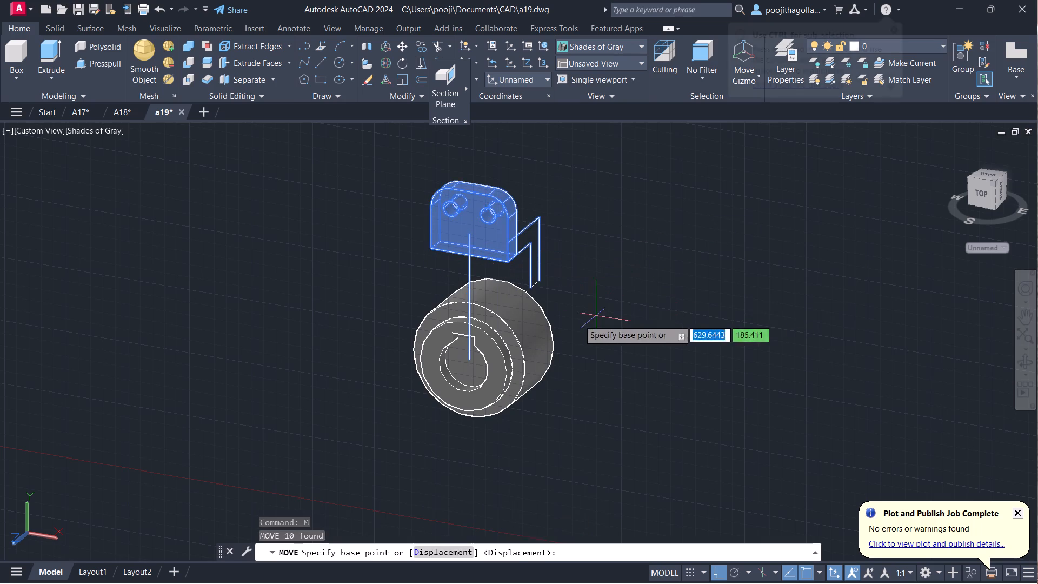
pyautogui.scroll(3, 487, 335)
pyautogui.click(442, 416)
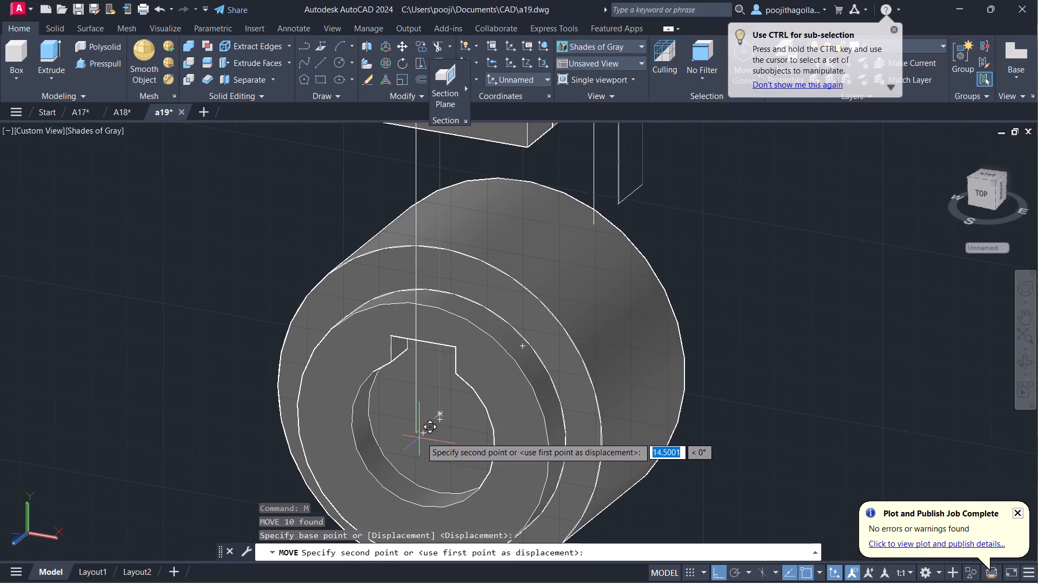
pyautogui.click(421, 437)
# Delete the short stray line crossing the lower end of the arm outline near the cylinder's rear edge.
pyautogui.scroll(-1, 573, 357)
pyautogui.moveTo(633, 321); pyautogui.dragTo(644, 370, button='middle')
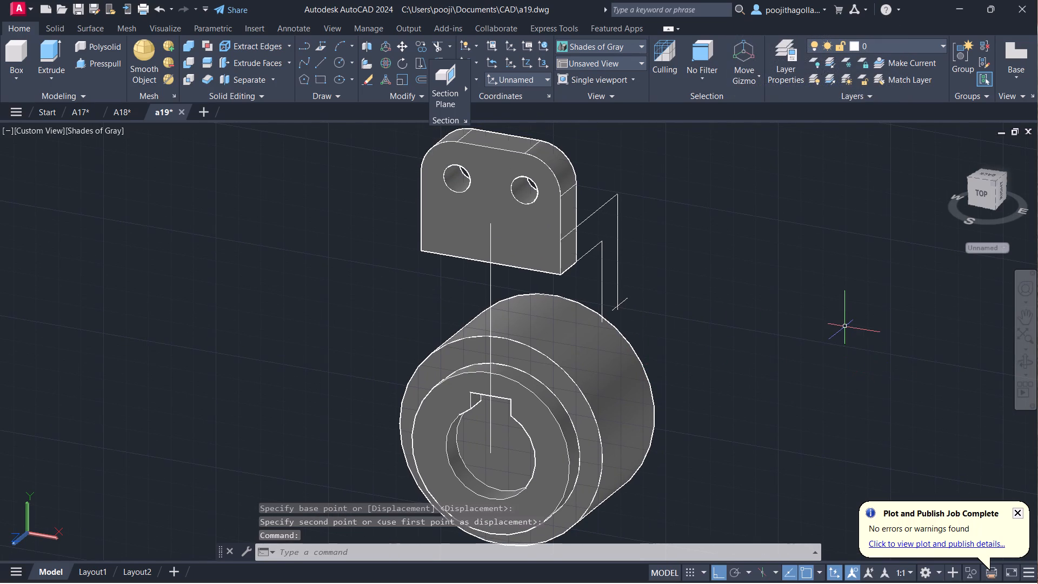
pyautogui.keyDown('shift'); pyautogui.moveTo(845, 327); pyautogui.dragTo(712, 305, button='middle'); pyautogui.keyUp('shift')
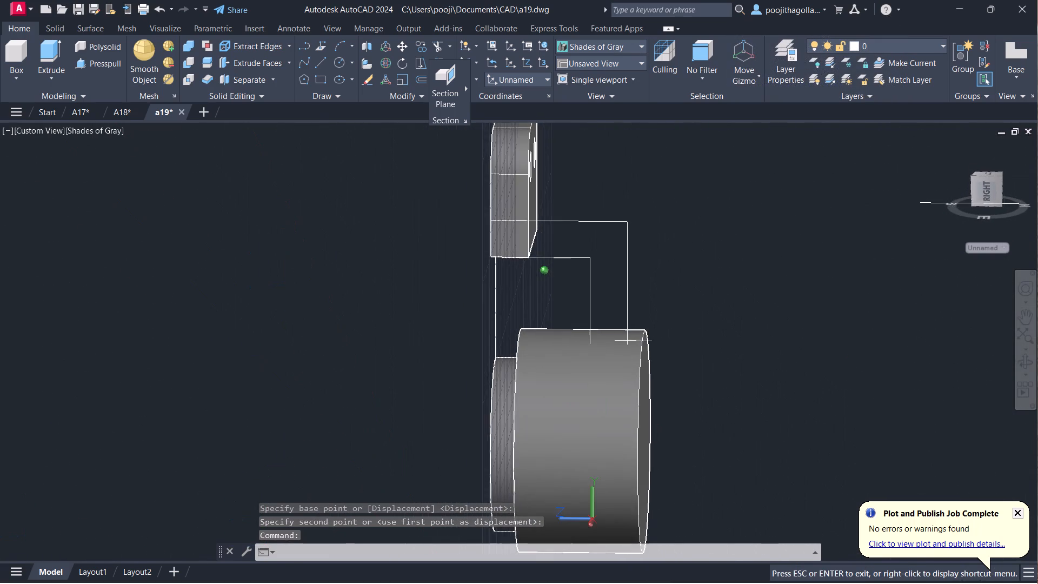
pyautogui.keyDown('shift'); pyautogui.moveTo(712, 305); pyautogui.dragTo(733, 310, button='middle'); pyautogui.keyUp('shift')
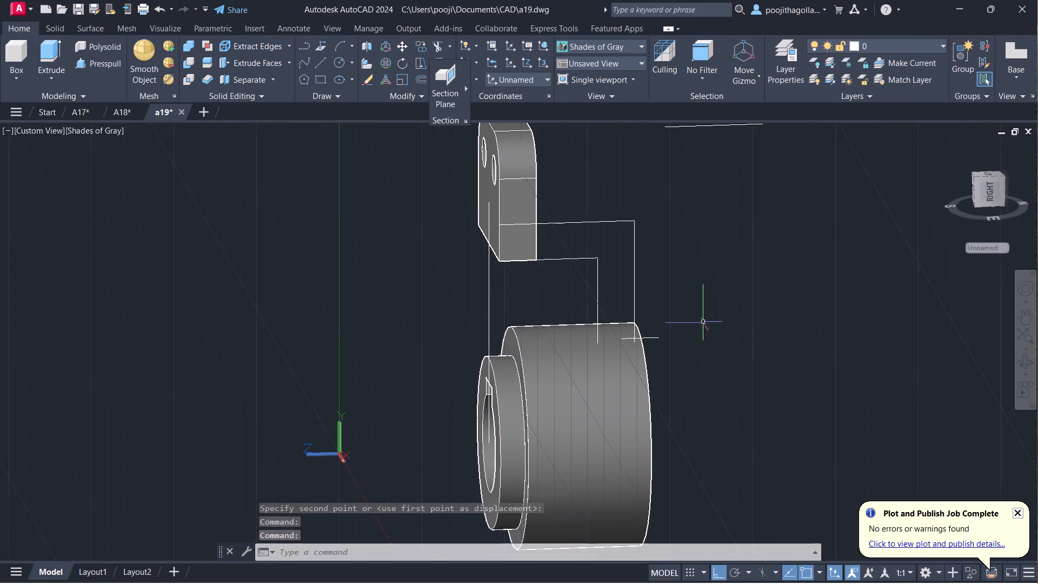
pyautogui.scroll(1, 667, 327)
pyautogui.moveTo(667, 327); pyautogui.dragTo(684, 369, button='middle')
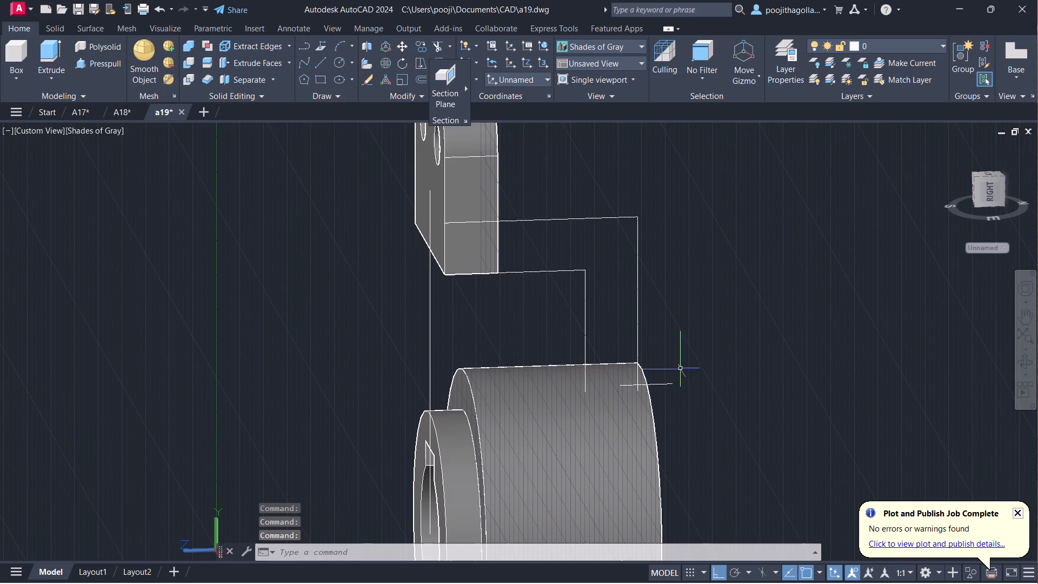
pyautogui.scroll(2, 650, 369)
pyautogui.moveTo(668, 396); pyautogui.dragTo(677, 356, button='middle')
pyautogui.scroll(1, 669, 385)
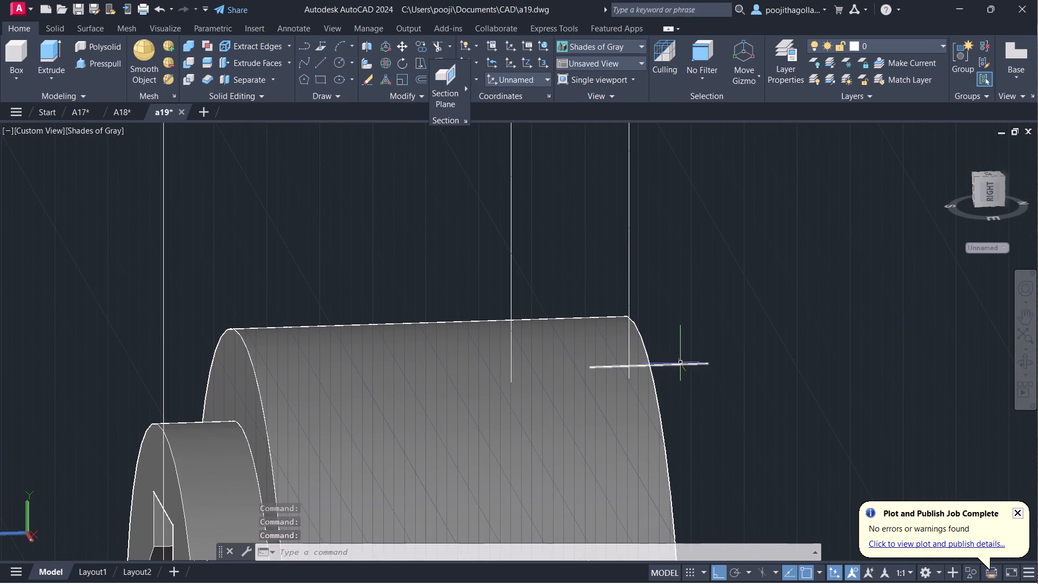
pyautogui.click(681, 363)
pyautogui.press('Delete')
# Draw a 15-long line closing the lower end of the arm outline between its two vertical edges.
pyautogui.press('l')
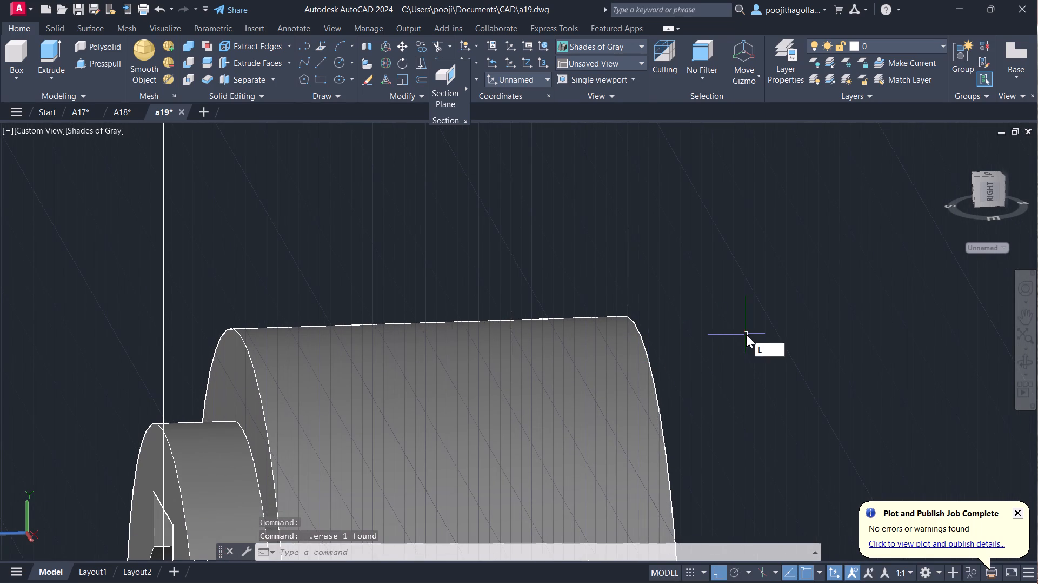
pyautogui.press('Return')
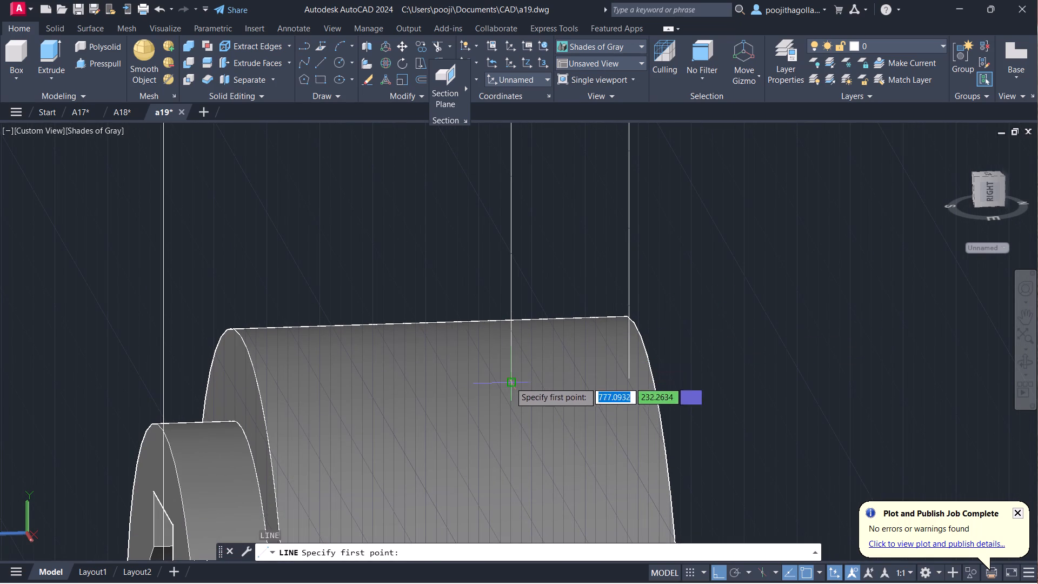
pyautogui.click(511, 380)
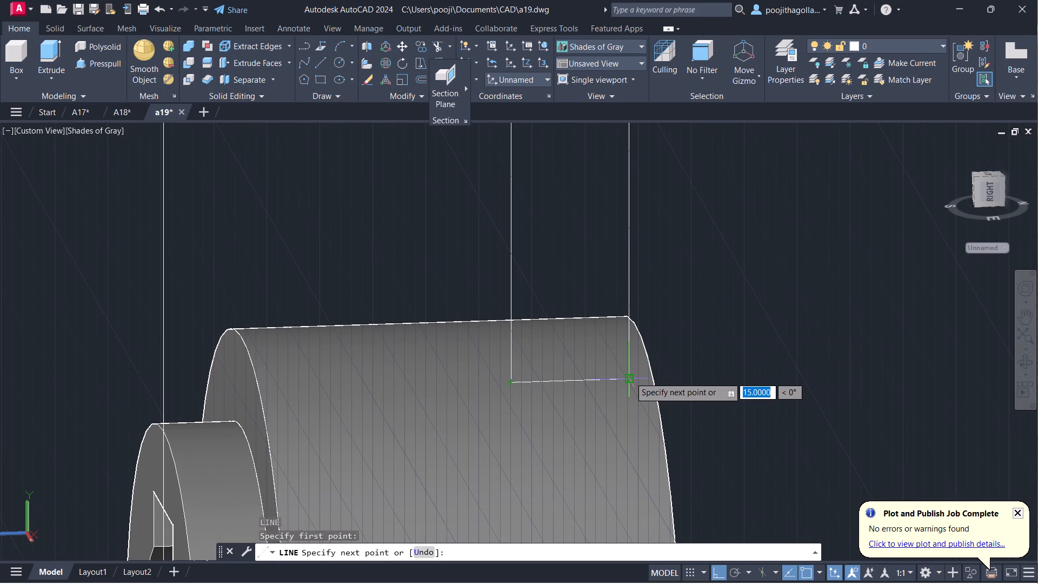
pyautogui.click(630, 377)
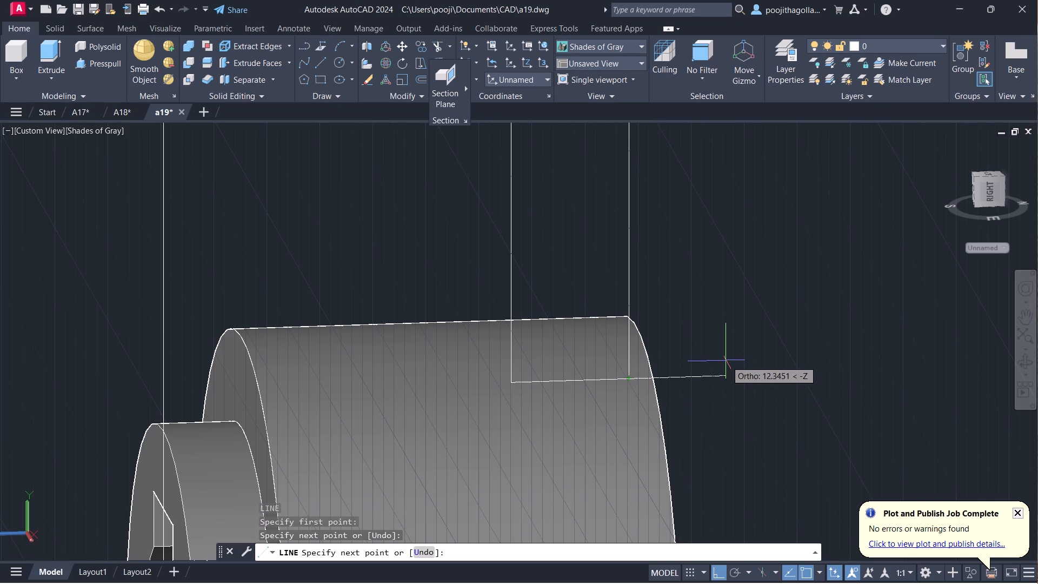
pyautogui.scroll(-1, 726, 361)
pyautogui.moveTo(729, 369); pyautogui.dragTo(745, 399, button='middle')
pyautogui.press('Escape')
# Move the whole arm outline, including its new closing line, clear of the plate and cylinder beyond the cylinder's rear face.
pyautogui.scroll(-1, 693, 395)
pyautogui.moveTo(630, 407); pyautogui.dragTo(620, 360, button='middle')
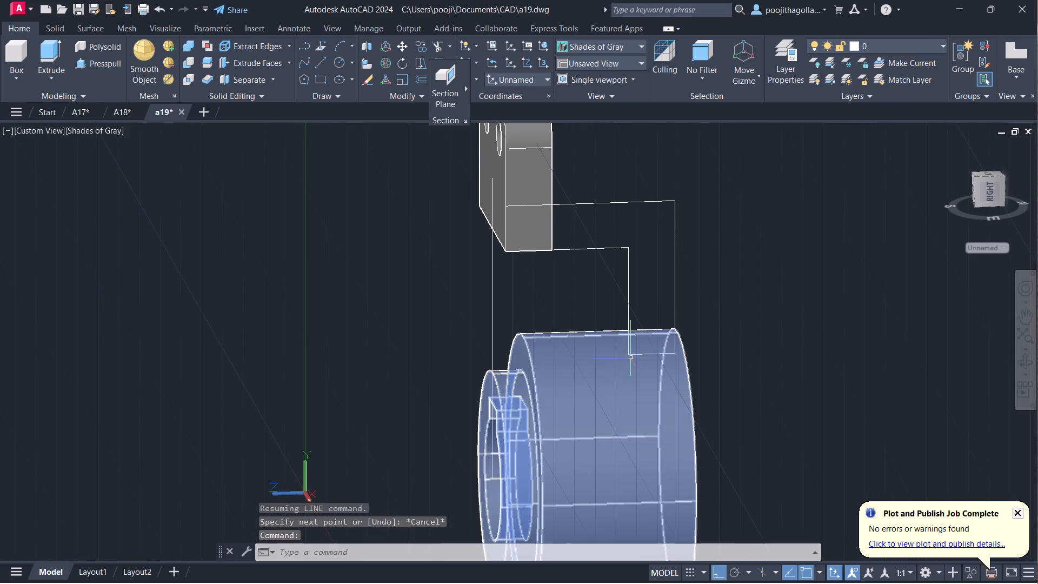
pyautogui.scroll(1, 672, 345)
pyautogui.moveTo(674, 343); pyautogui.dragTo(613, 359, button='middle')
pyautogui.scroll(-1, 626, 320)
pyautogui.moveTo(643, 306); pyautogui.dragTo(606, 330, button='middle')
pyautogui.moveTo(618, 226); pyautogui.dragTo(614, 234)
pyautogui.click(517, 315)
pyautogui.moveTo(697, 334); pyautogui.dragTo(551, 346, button='middle')
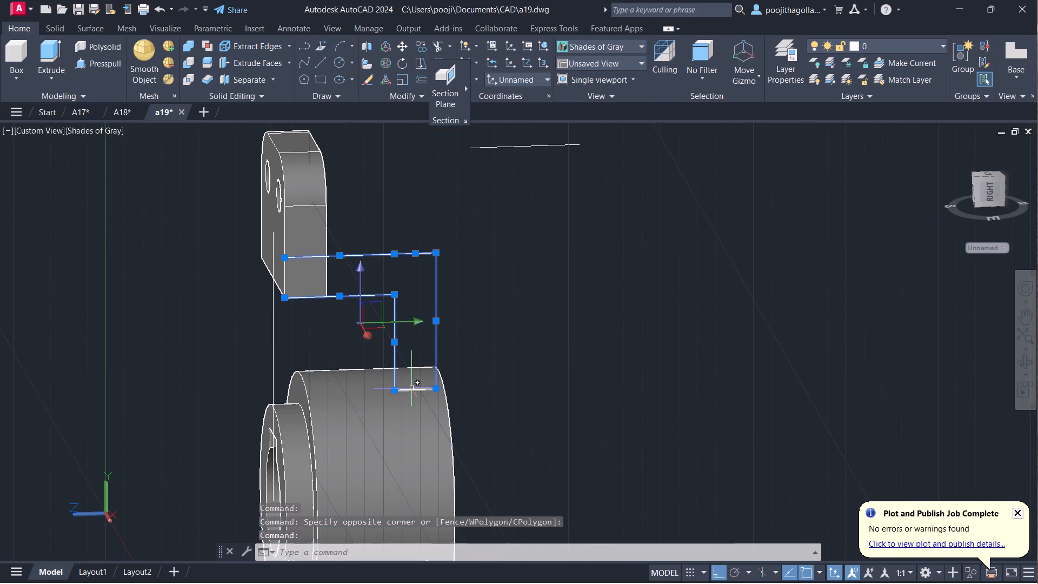
pyautogui.click(412, 388)
pyautogui.press('m')
pyautogui.press('Return')
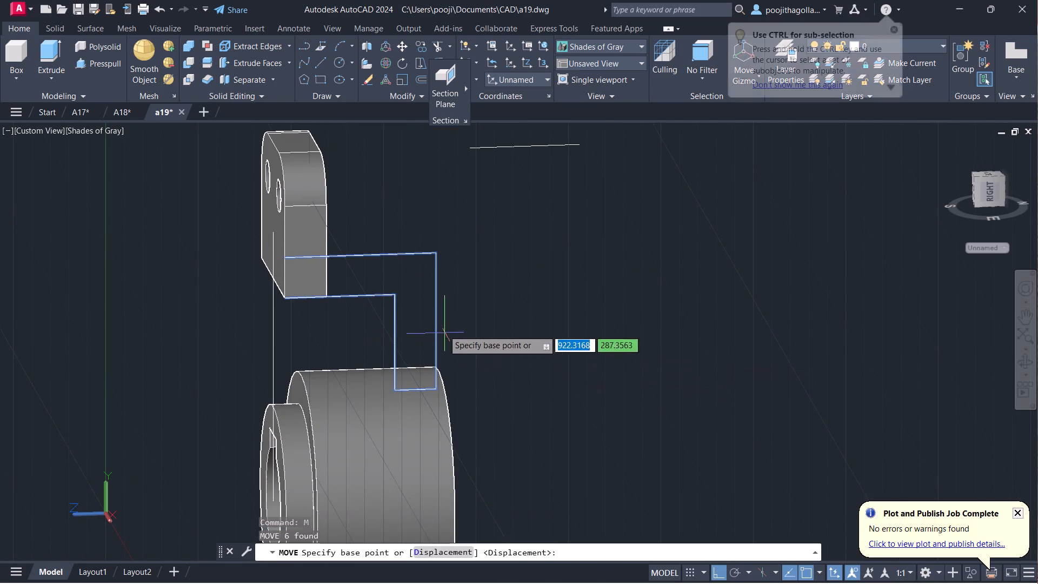
pyautogui.click(434, 315)
pyautogui.click(769, 334)
# Set the viewport to the Right view.
pyautogui.scroll(-1, 769, 334)
pyautogui.moveTo(764, 340); pyautogui.dragTo(738, 361, button='middle')
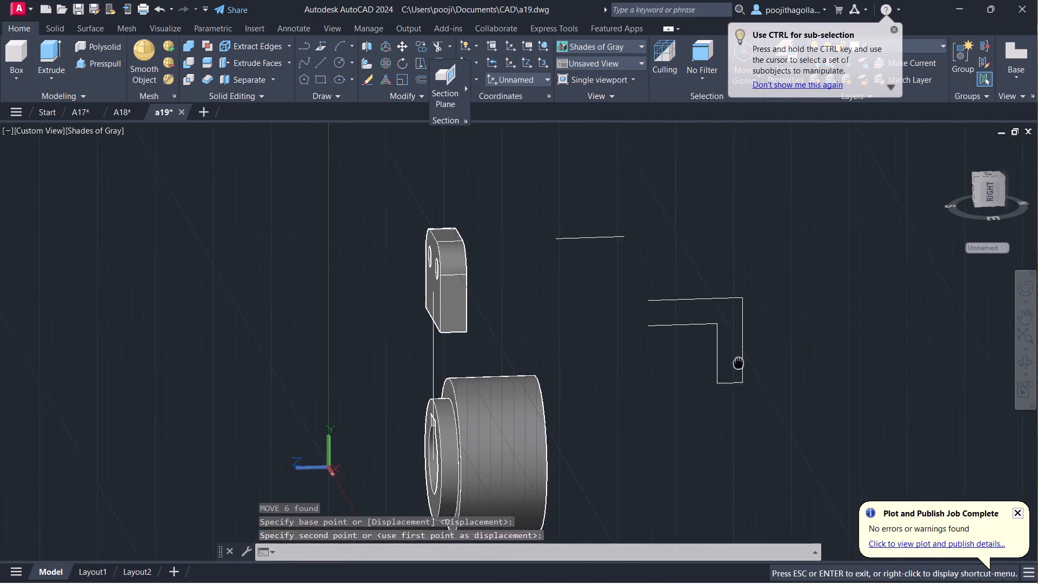
pyautogui.moveTo(738, 361); pyautogui.dragTo(709, 379, button='middle')
pyautogui.scroll(1, 690, 361)
pyautogui.moveTo(690, 361); pyautogui.dragTo(626, 395, button='middle')
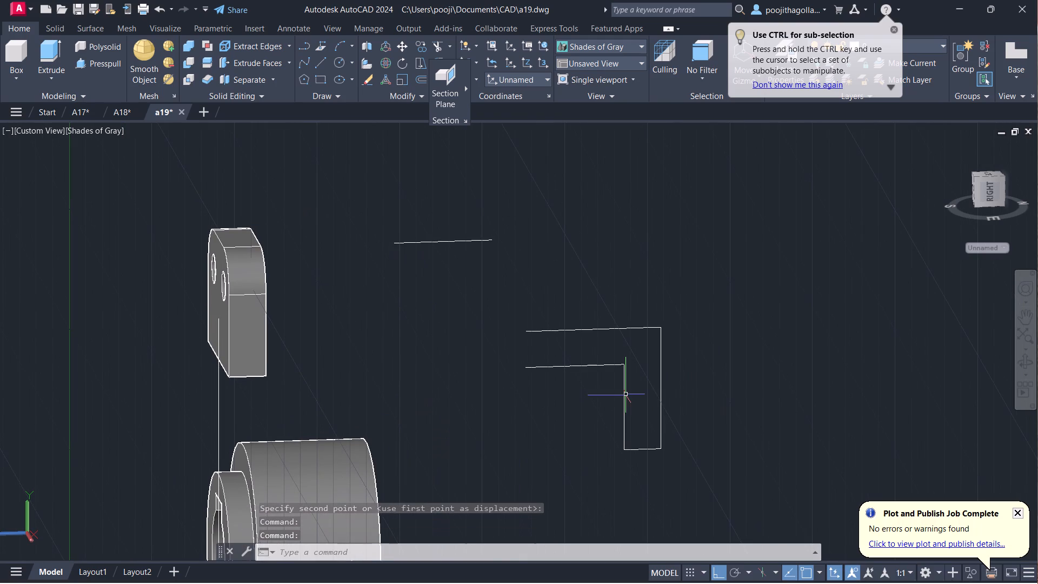
pyautogui.press('Escape')
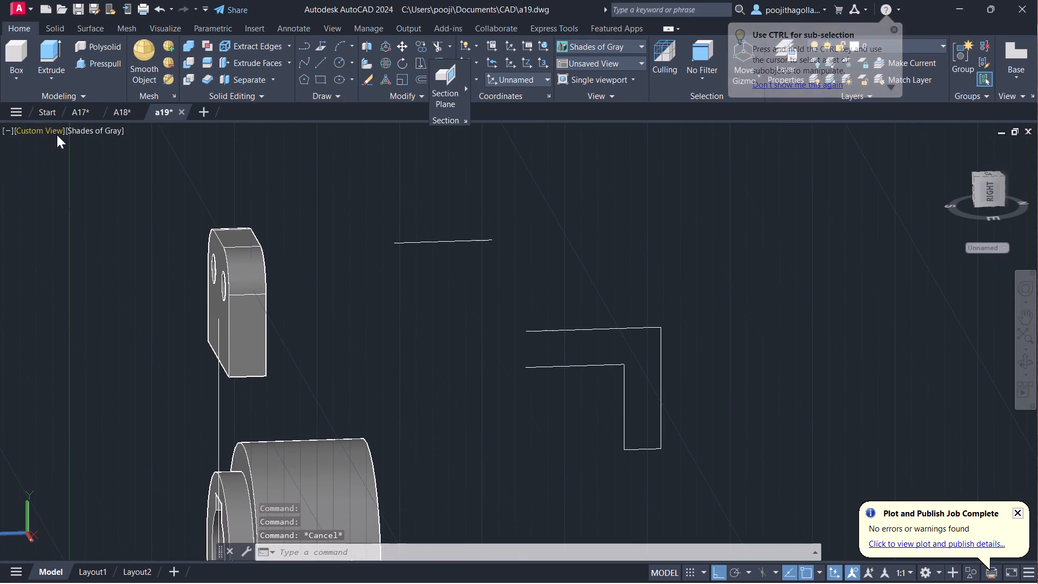
pyautogui.click(57, 133)
pyautogui.click(98, 204)
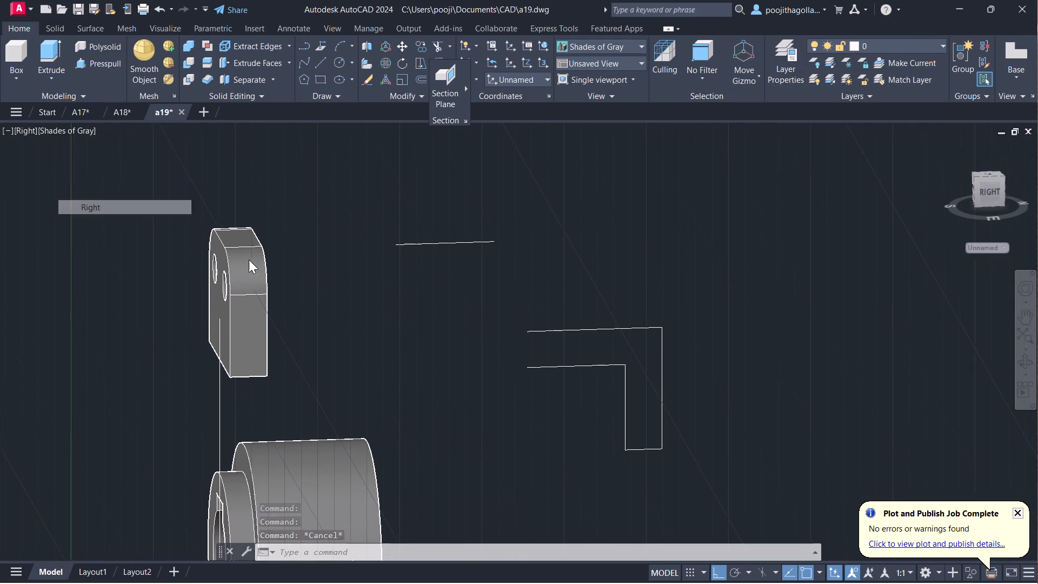
# Draw a 15-long vertical line closing the open end of the arm outline's horizontal leg.
pyautogui.moveTo(711, 359); pyautogui.dragTo(478, 347, button='middle')
pyautogui.scroll(2, 456, 302)
pyautogui.moveTo(461, 311); pyautogui.dragTo(474, 345, button='middle')
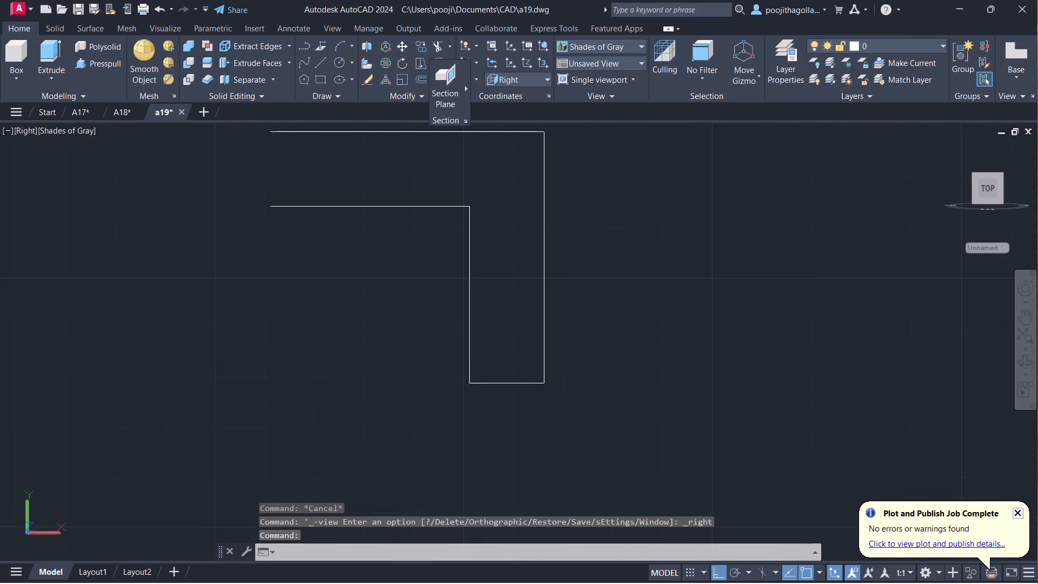
pyautogui.scroll(-1, 475, 341)
pyautogui.moveTo(475, 341); pyautogui.dragTo(473, 356, button='middle')
pyautogui.moveTo(473, 356); pyautogui.dragTo(462, 334, button='middle')
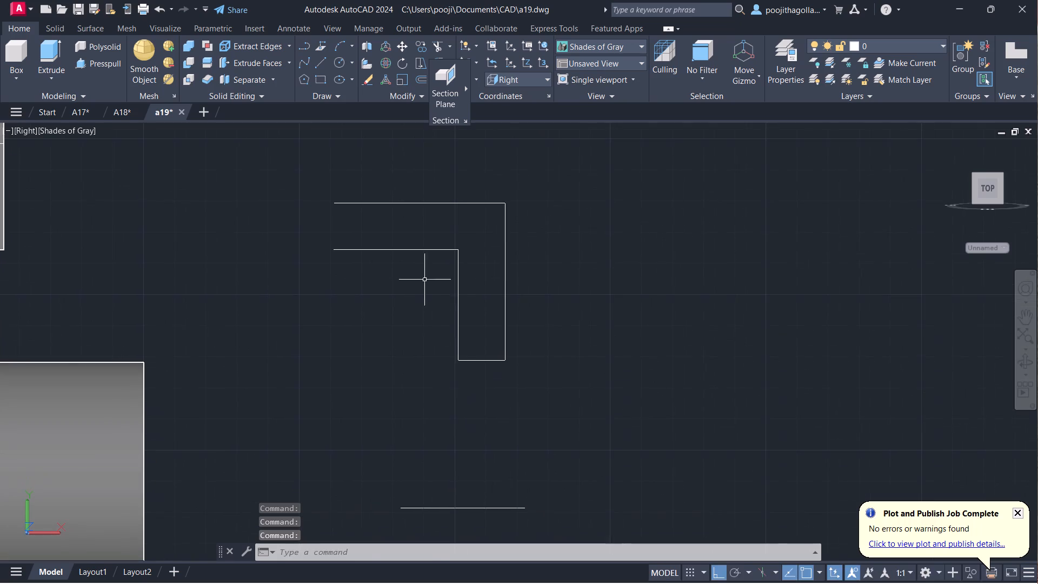
pyautogui.moveTo(426, 280); pyautogui.dragTo(441, 296, button='middle')
pyautogui.moveTo(457, 295); pyautogui.dragTo(446, 306, button='middle')
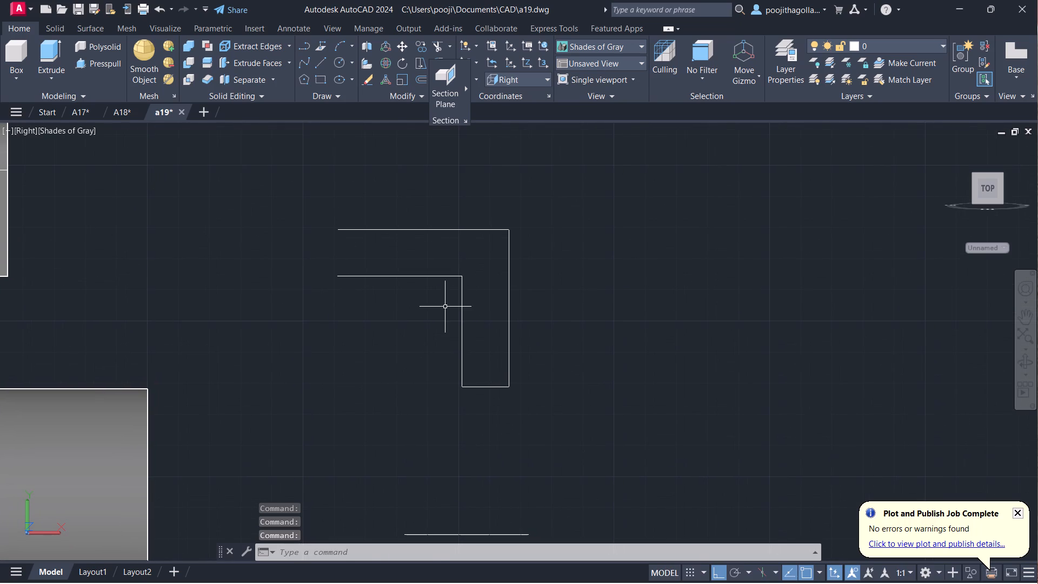
pyautogui.press('l')
pyautogui.press('Return')
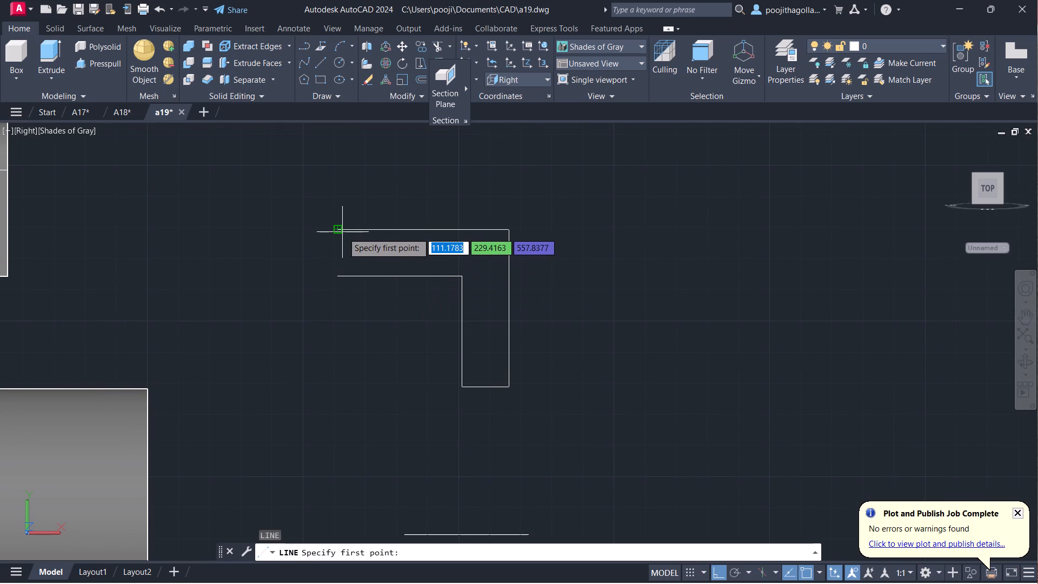
pyautogui.click(336, 232)
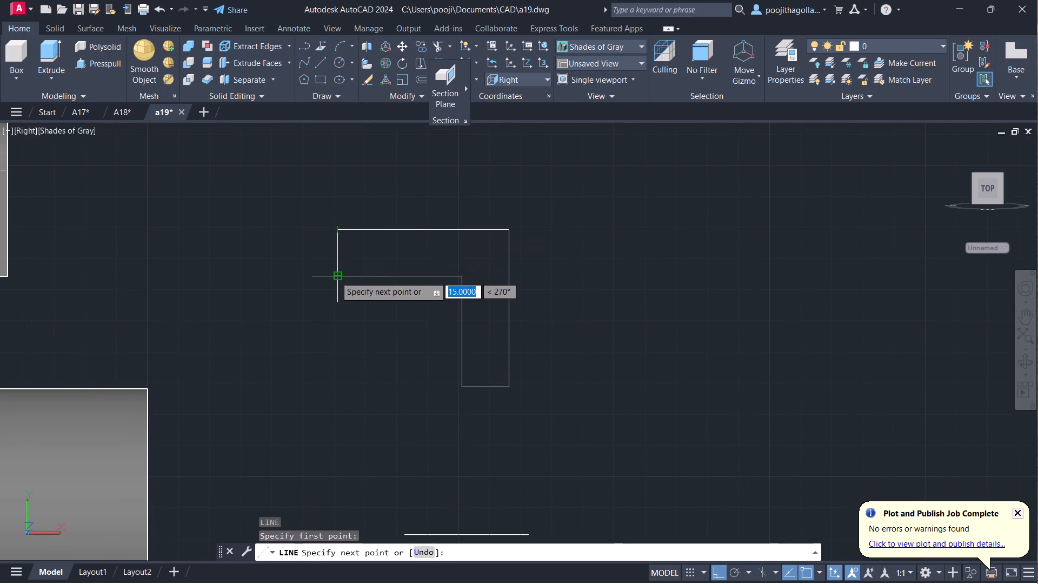
pyautogui.click(335, 276)
pyautogui.press('Escape')
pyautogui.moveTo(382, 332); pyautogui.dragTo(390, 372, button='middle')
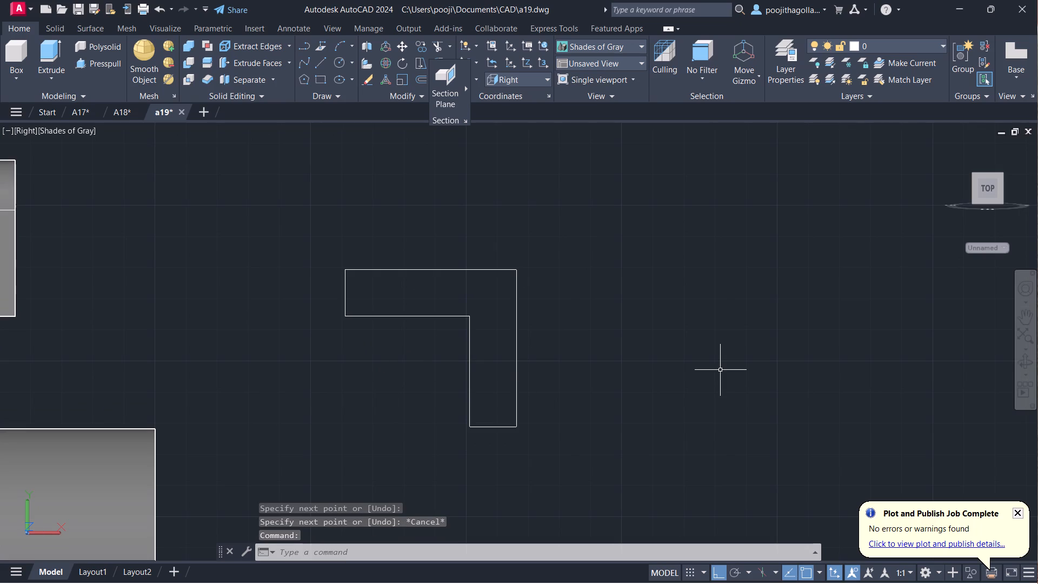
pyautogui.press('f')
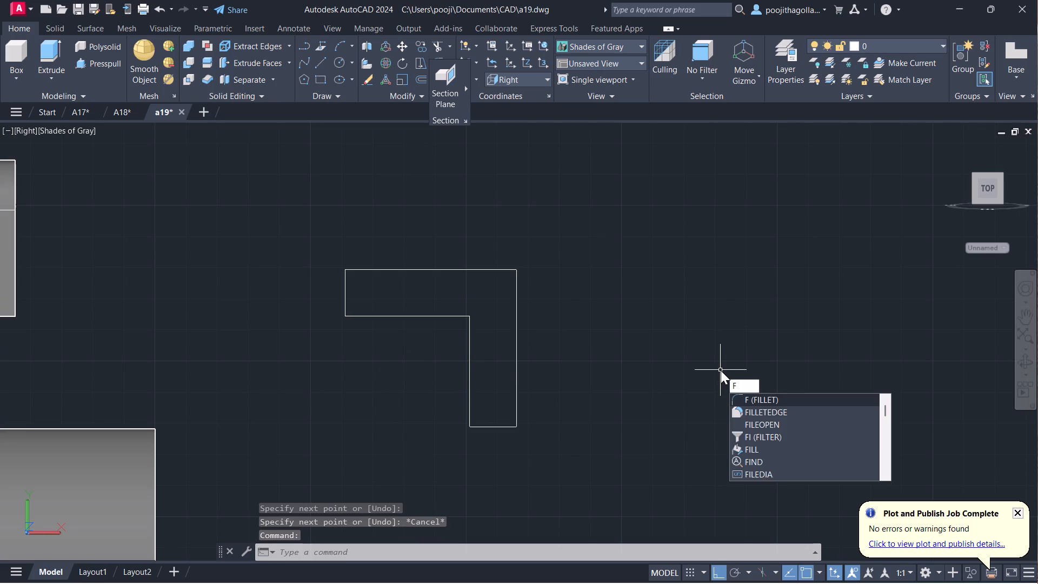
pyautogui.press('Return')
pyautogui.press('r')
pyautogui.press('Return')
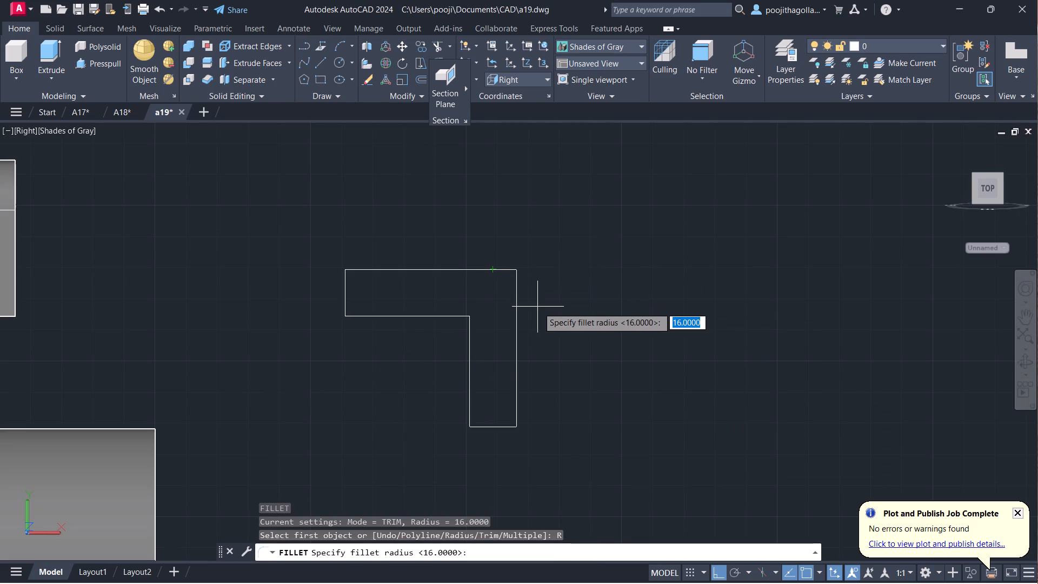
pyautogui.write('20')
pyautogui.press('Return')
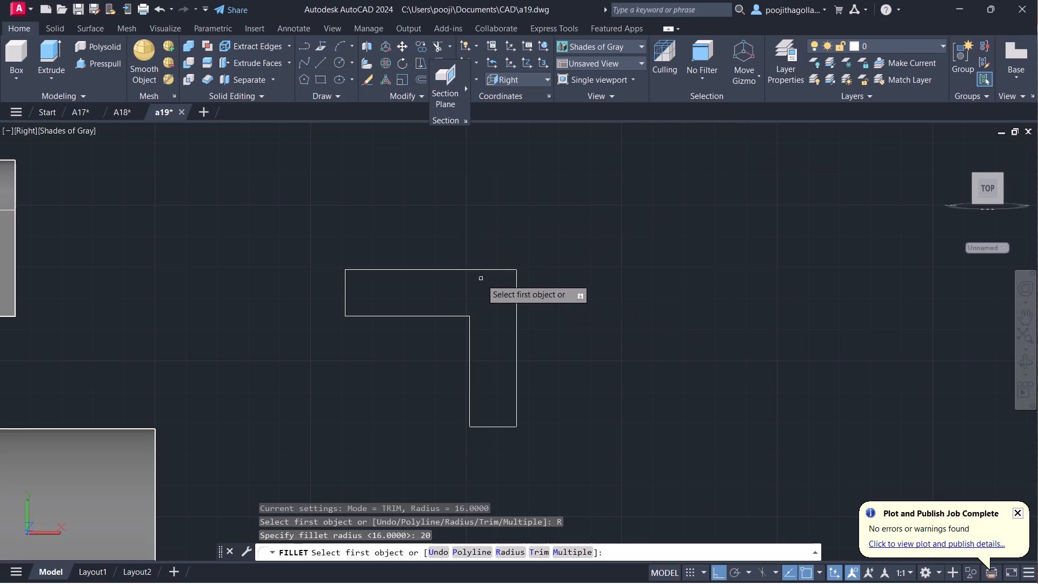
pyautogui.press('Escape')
# Join the two line segments along the arm outline's upper edge into one line.
pyautogui.moveTo(494, 256); pyautogui.dragTo(471, 273)
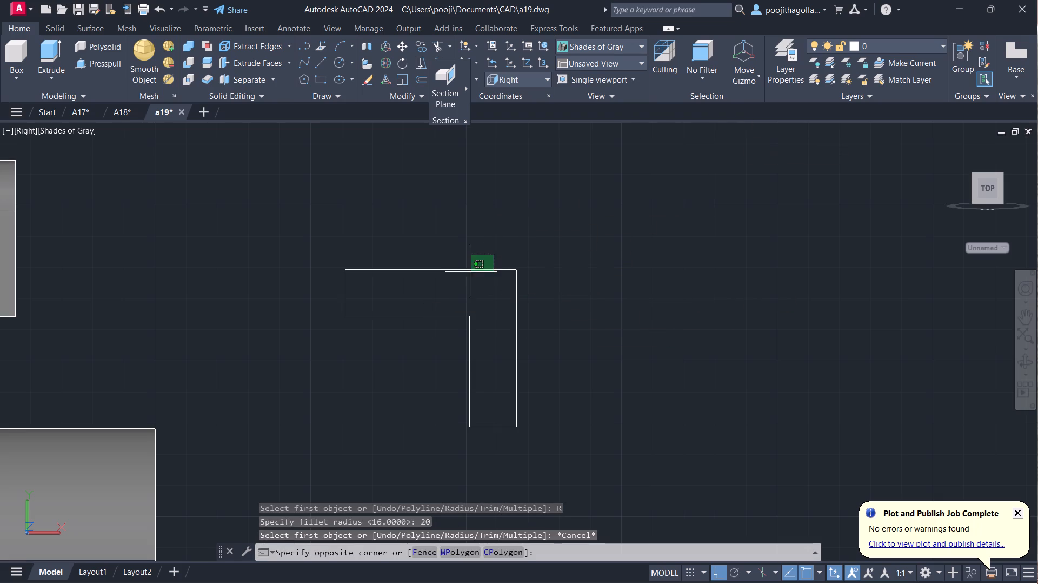
pyautogui.click(441, 288)
pyautogui.press('j')
pyautogui.press('Return')
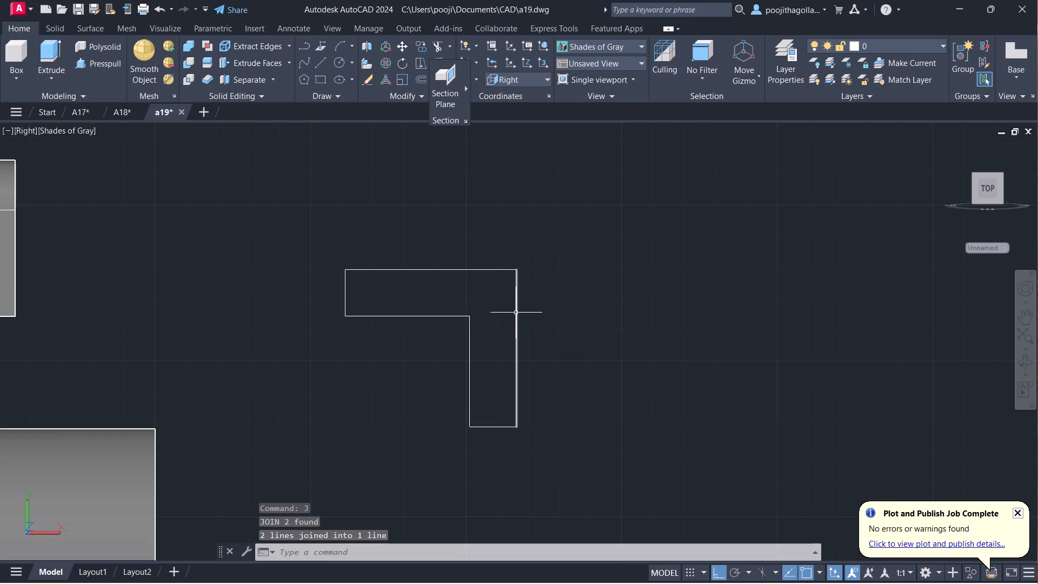
# Fillet the outer corner of the arm outline with a radius of 20.
pyautogui.press('f')
pyautogui.press('Return')
pyautogui.press('r')
pyautogui.press('Return')
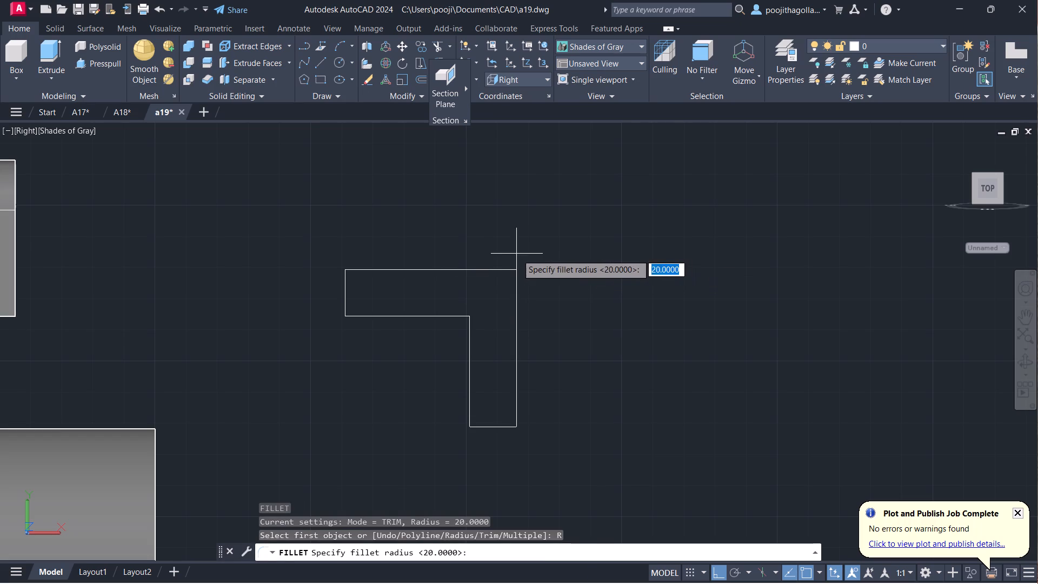
pyautogui.write('20')
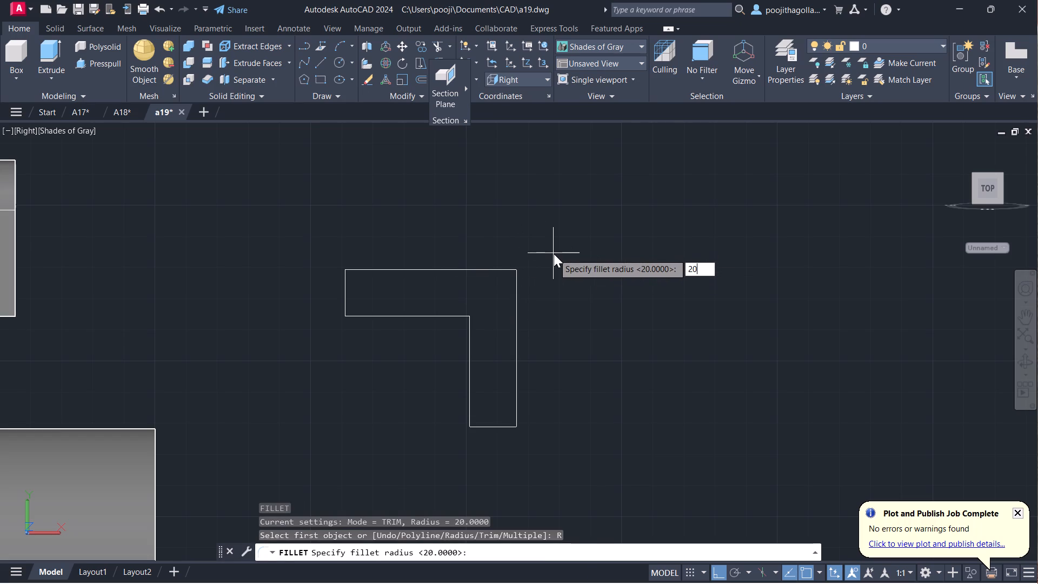
pyautogui.press('Return')
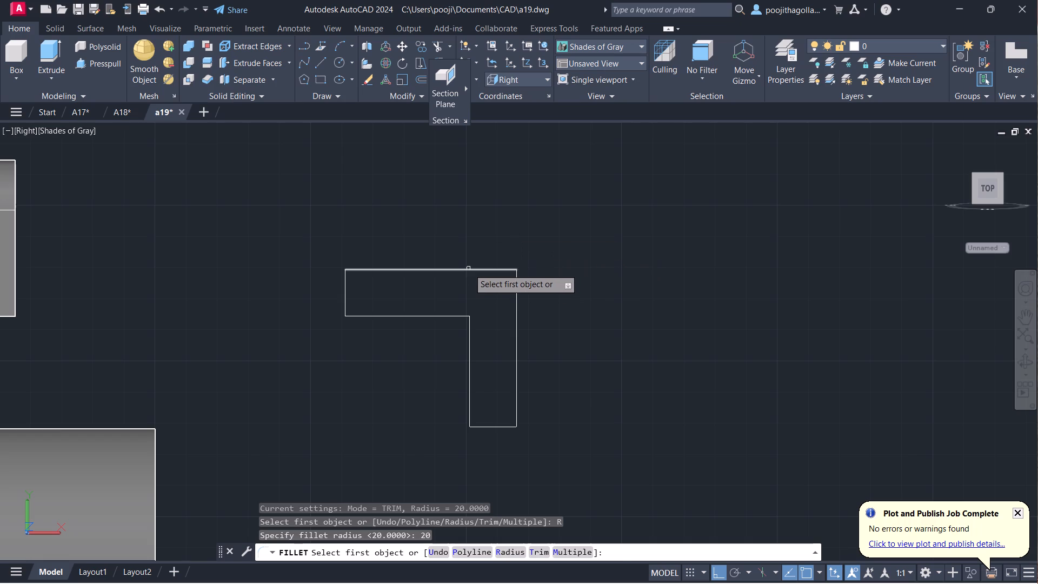
pyautogui.click(469, 269)
pyautogui.click(516, 318)
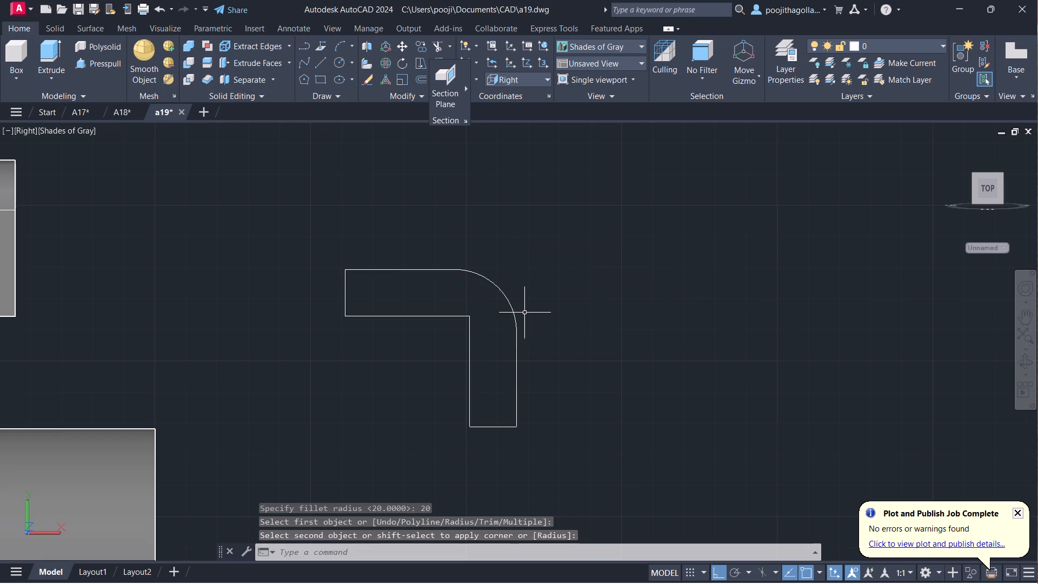
# Fillet the inner corner of the arm outline with a radius of 5.
pyautogui.moveTo(550, 303); pyautogui.dragTo(585, 309, button='middle')
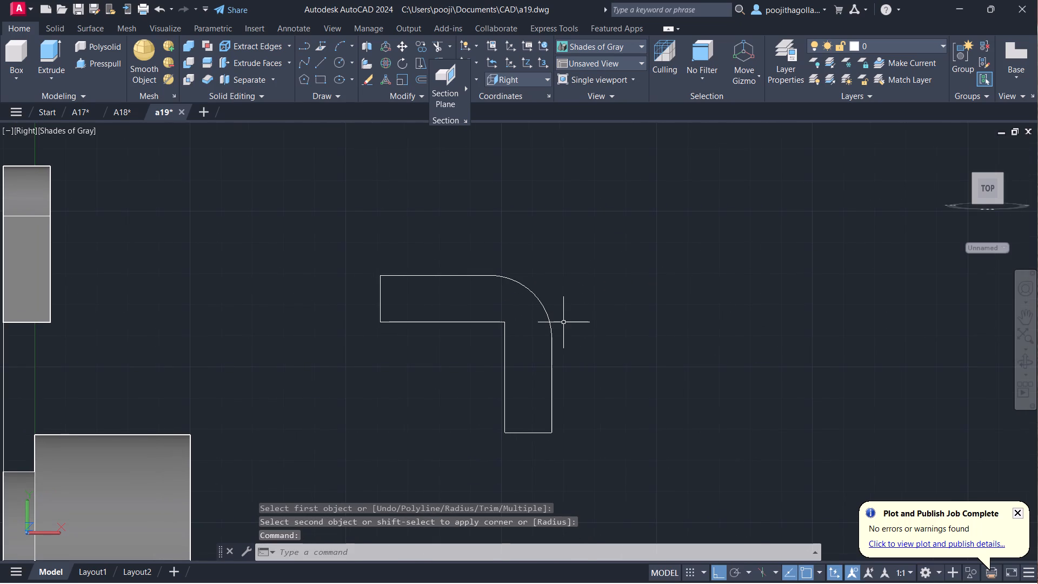
pyautogui.scroll(1, 564, 323)
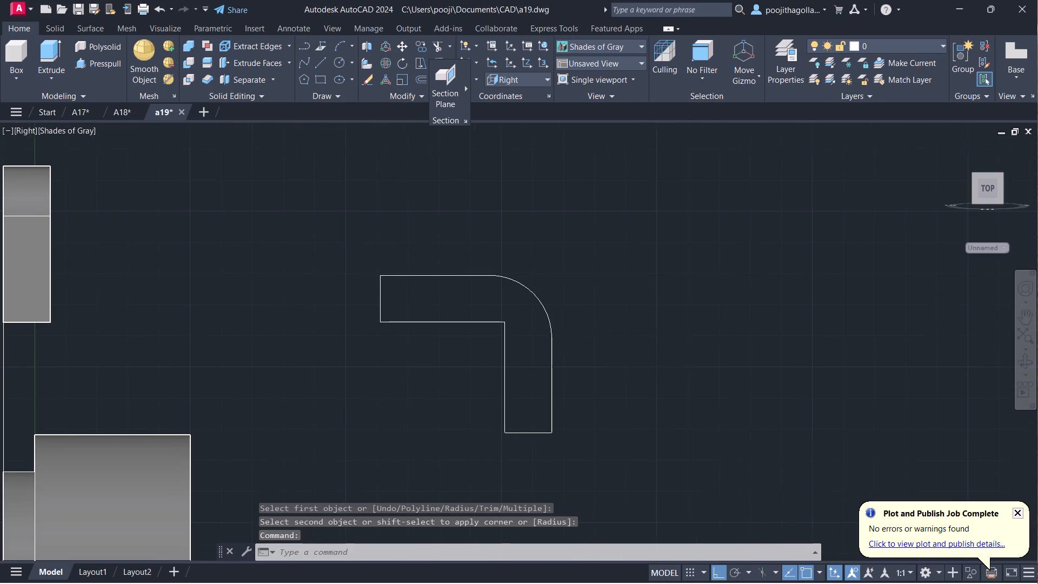
pyautogui.press('space')
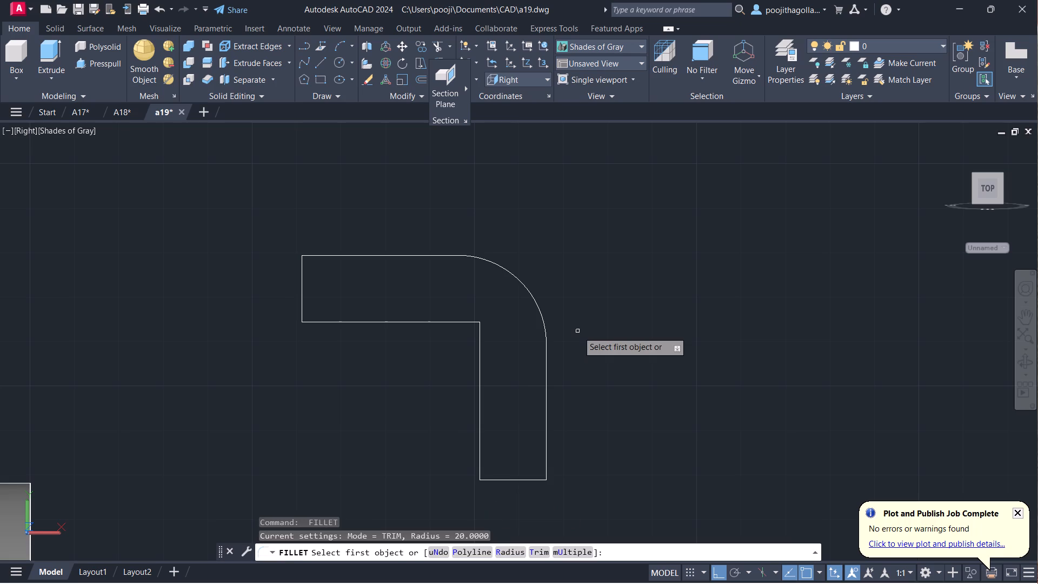
pyautogui.press('r')
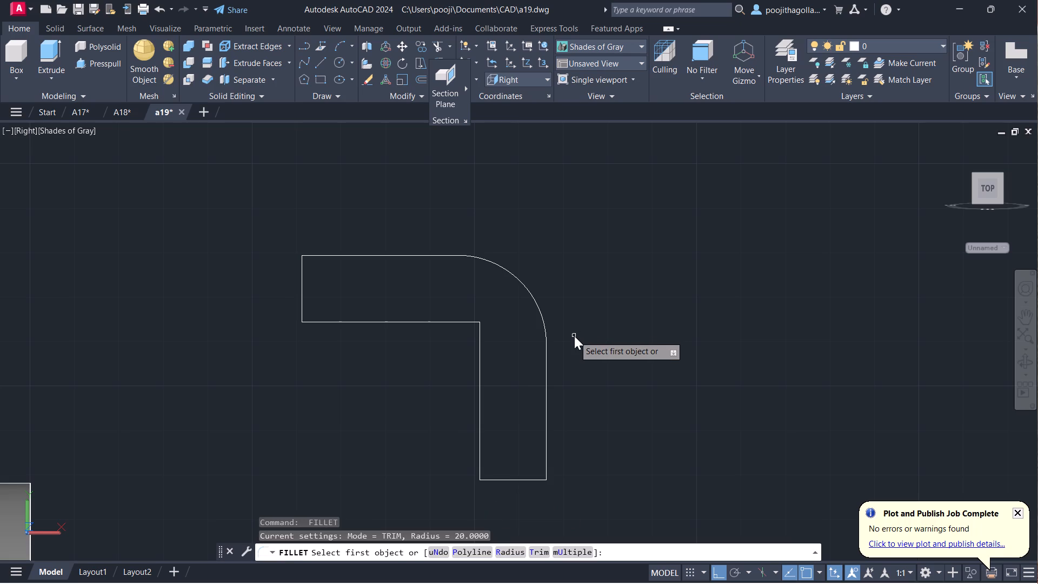
pyautogui.press('Return')
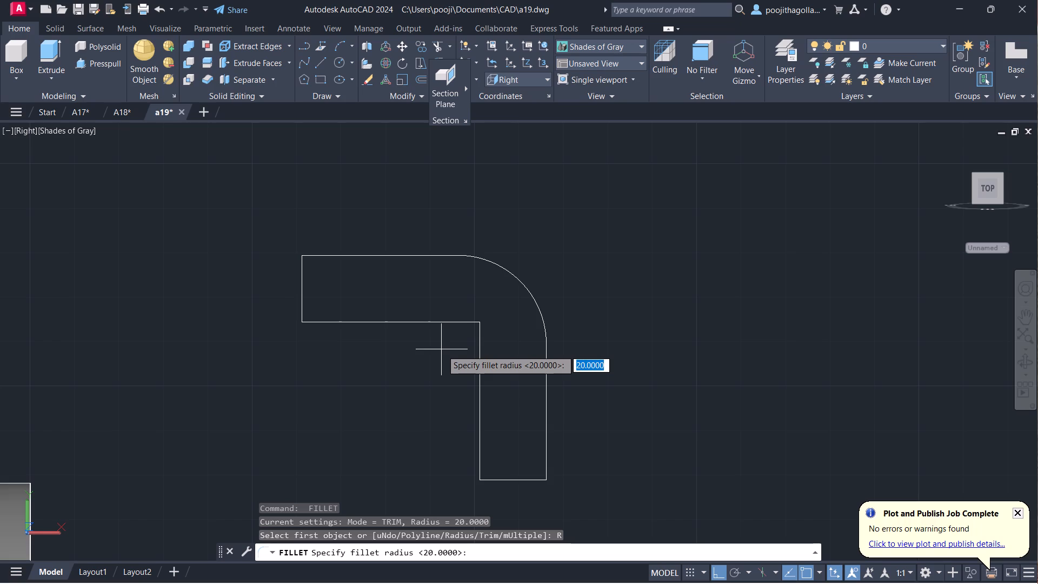
pyautogui.press('5')
pyautogui.press('Return')
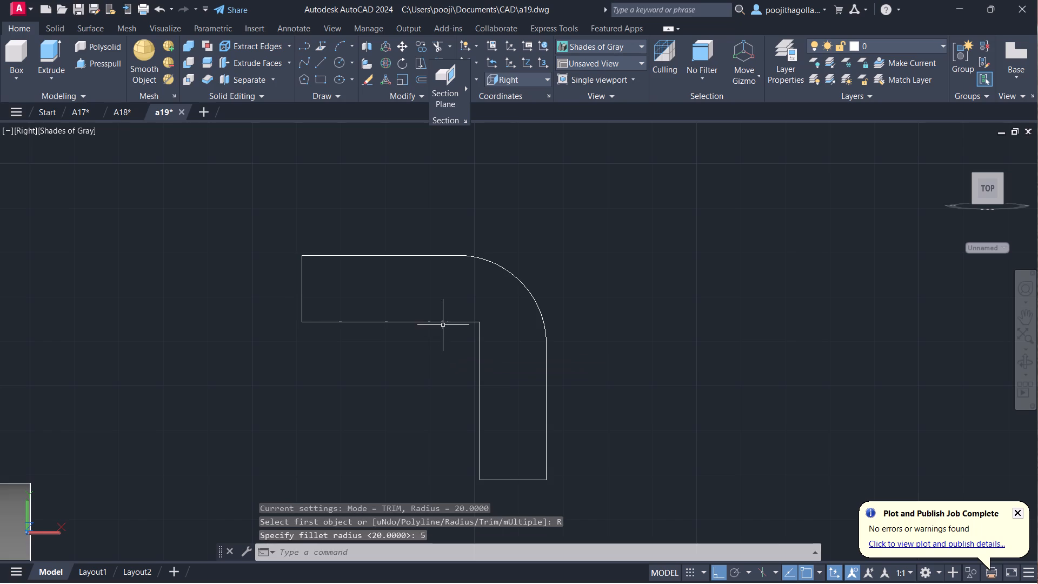
pyautogui.moveTo(440, 375); pyautogui.dragTo(442, 391, button='middle')
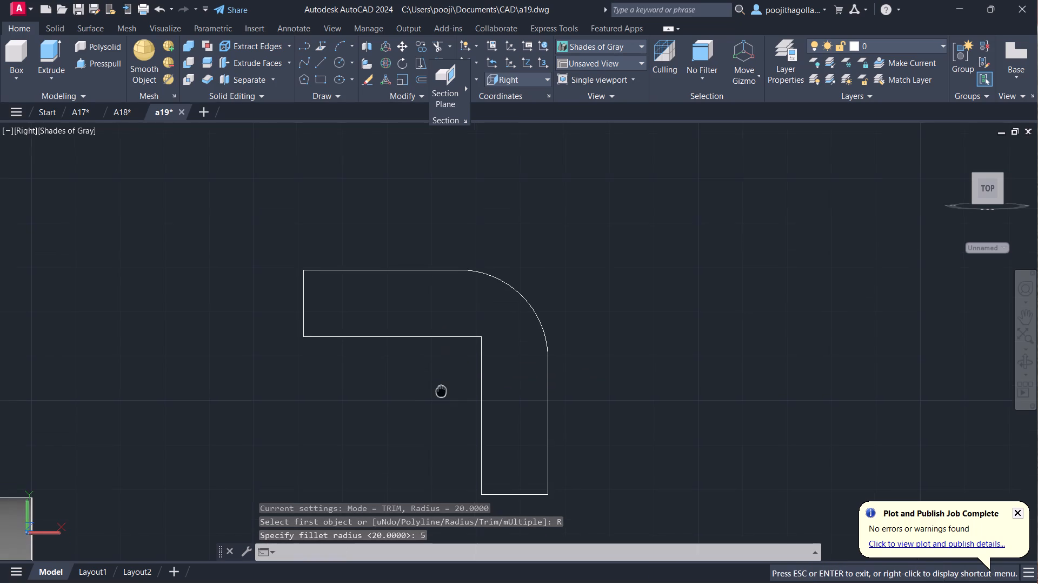
pyautogui.moveTo(442, 391); pyautogui.dragTo(431, 385, button='middle')
pyautogui.press('f')
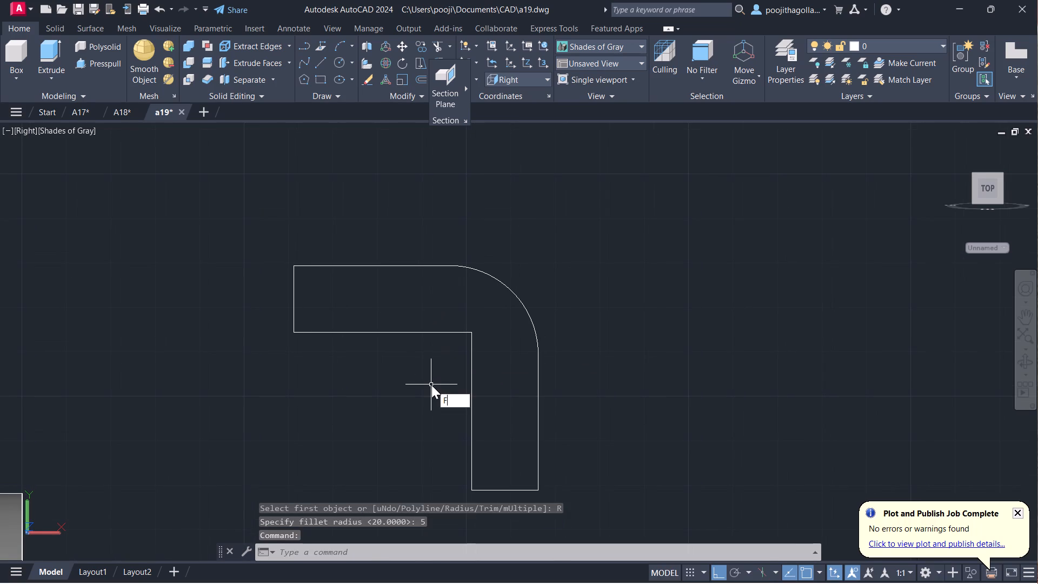
pyautogui.press('Return')
pyautogui.press('r')
pyautogui.press('Return')
pyautogui.press('5')
pyautogui.press('Return')
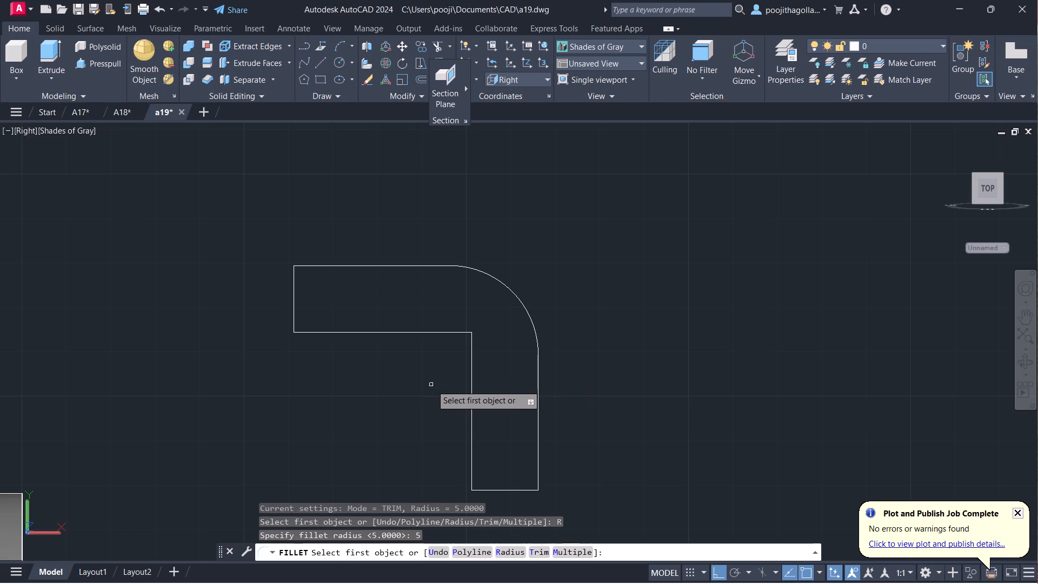
pyautogui.click(421, 335)
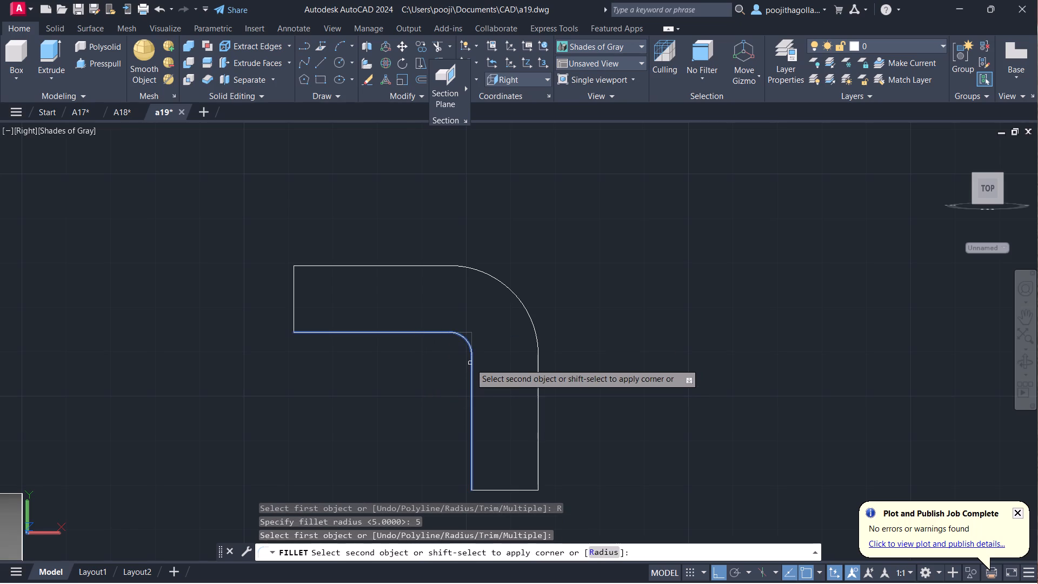
pyautogui.click(470, 363)
pyautogui.moveTo(441, 380); pyautogui.dragTo(448, 391, button='middle')
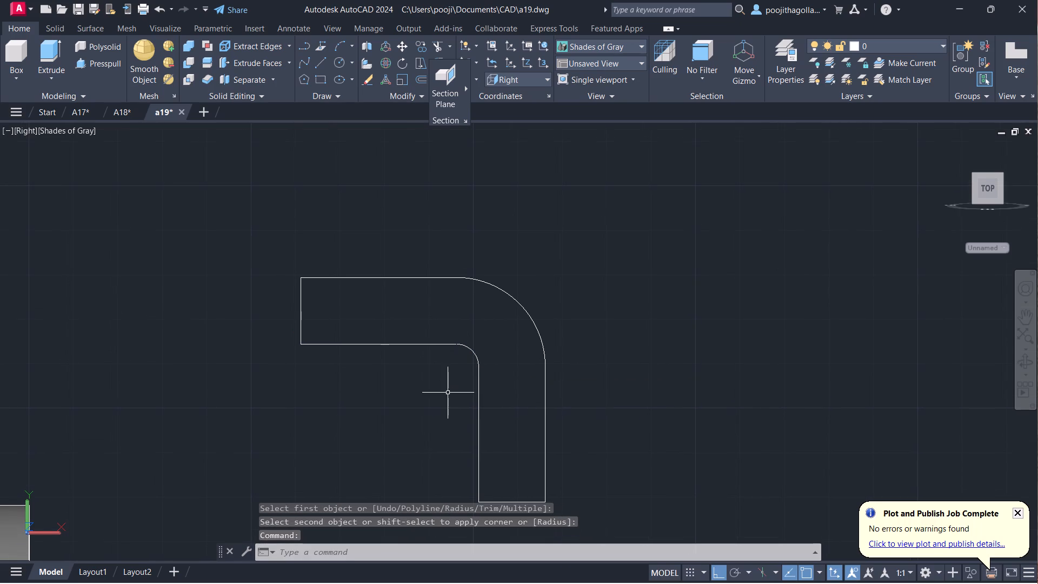
pyautogui.press('Escape')
# Join all the lines and arcs of the arm outline into a single closed curve.
pyautogui.scroll(-1, 448, 393)
pyautogui.moveTo(456, 404); pyautogui.dragTo(459, 373, button='middle')
pyautogui.scroll(1, 459, 370)
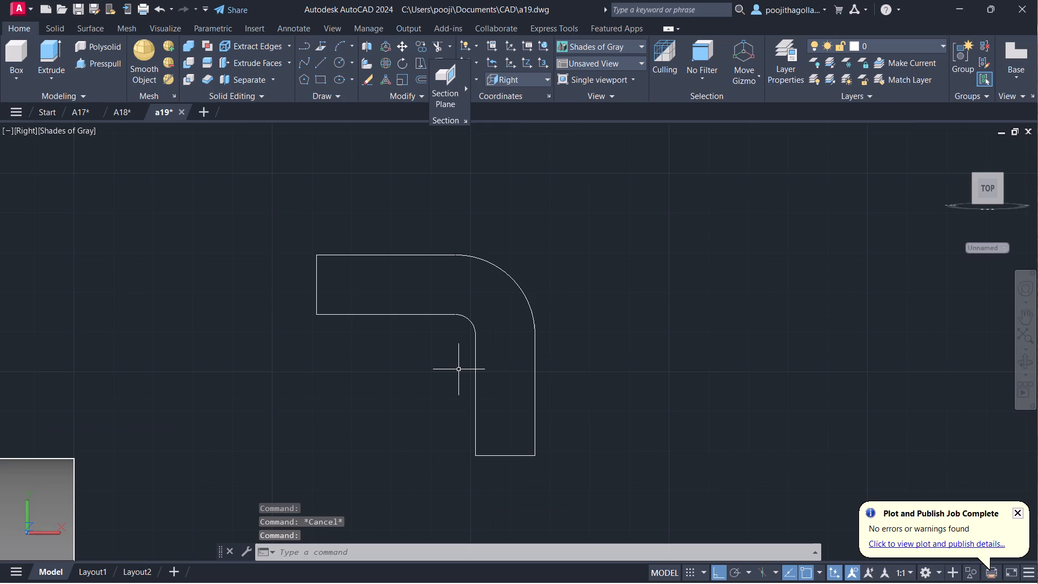
pyautogui.moveTo(461, 373); pyautogui.dragTo(469, 390, button='middle')
pyautogui.moveTo(472, 394); pyautogui.dragTo(472, 376, button='middle')
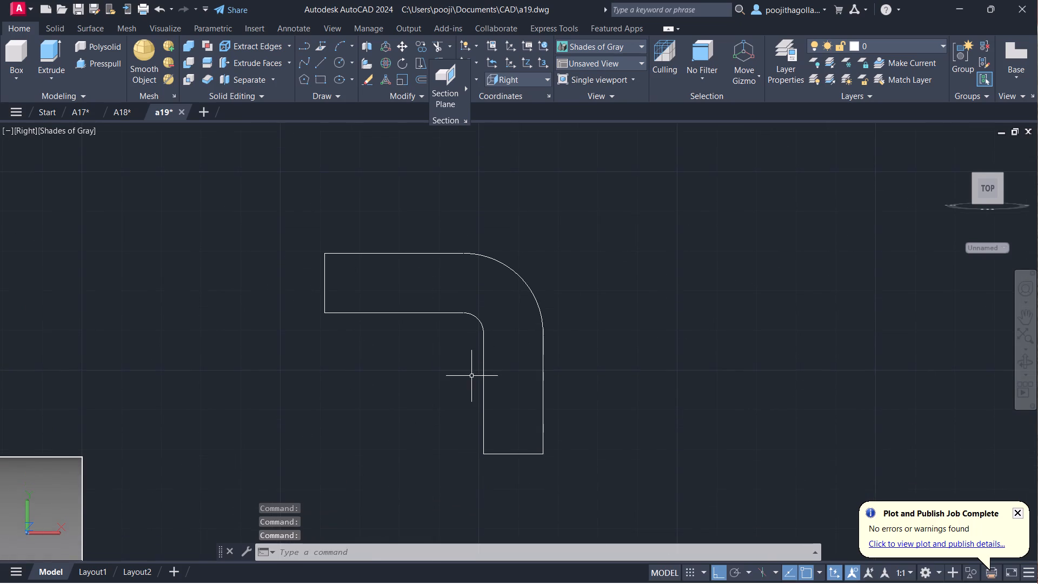
pyautogui.scroll(-1, 472, 376)
pyautogui.middleClick(472, 376)
pyautogui.moveTo(623, 240); pyautogui.dragTo(613, 258)
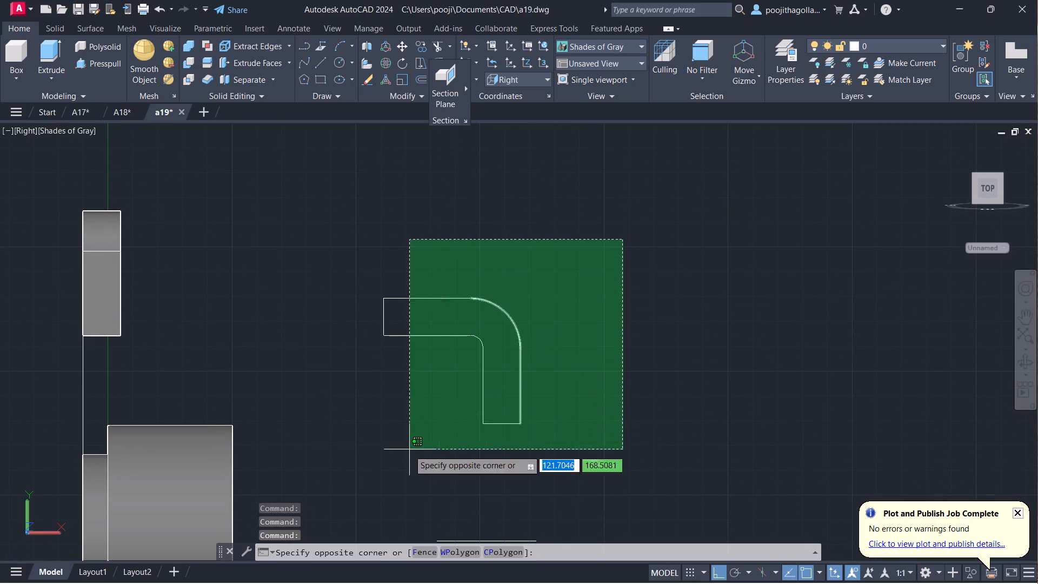
pyautogui.click(375, 460)
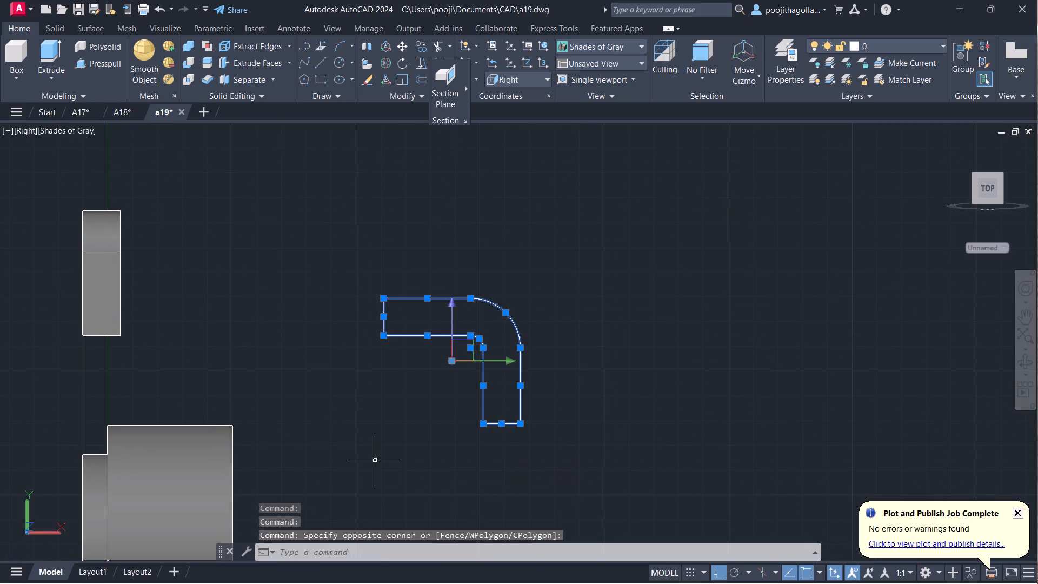
pyautogui.press('j')
pyautogui.press('Return')
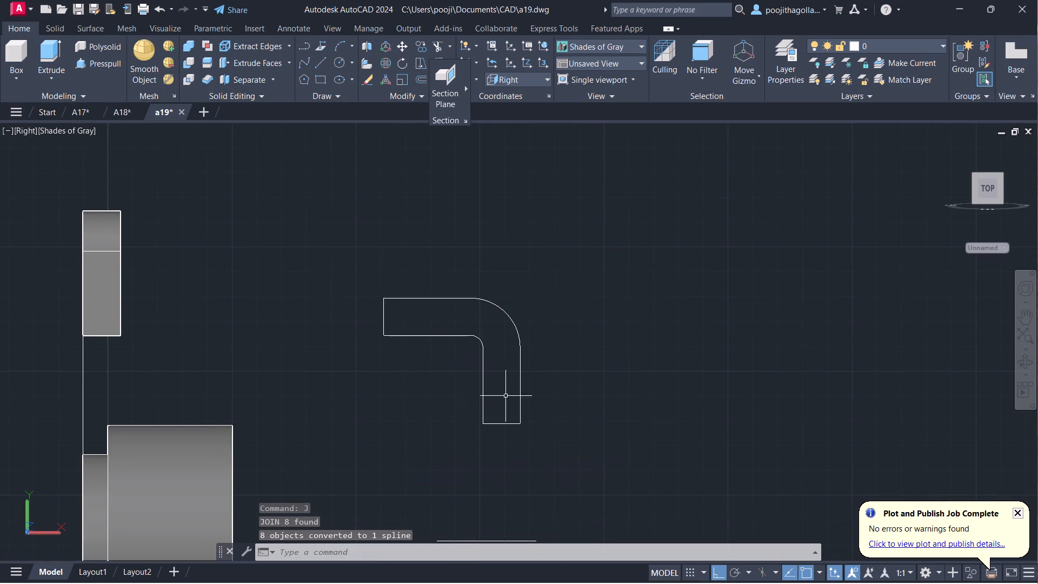
# Move the joined arm outline by its vertical leg's outer bottom corner onto the rim of the large cylinder's end face.
pyautogui.moveTo(585, 349); pyautogui.dragTo(569, 363)
pyautogui.click(414, 439)
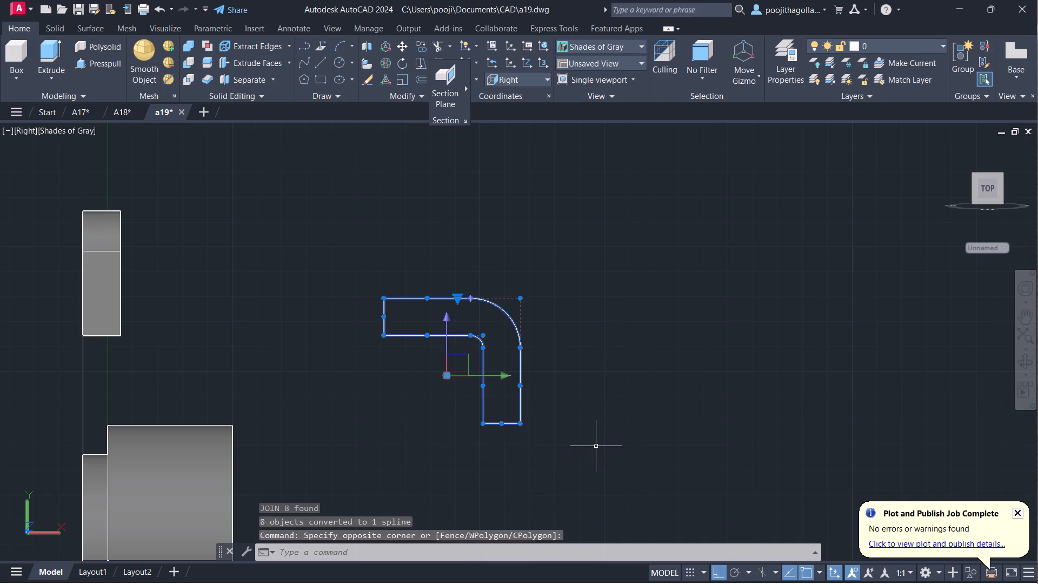
pyautogui.press('m')
pyautogui.press('Return')
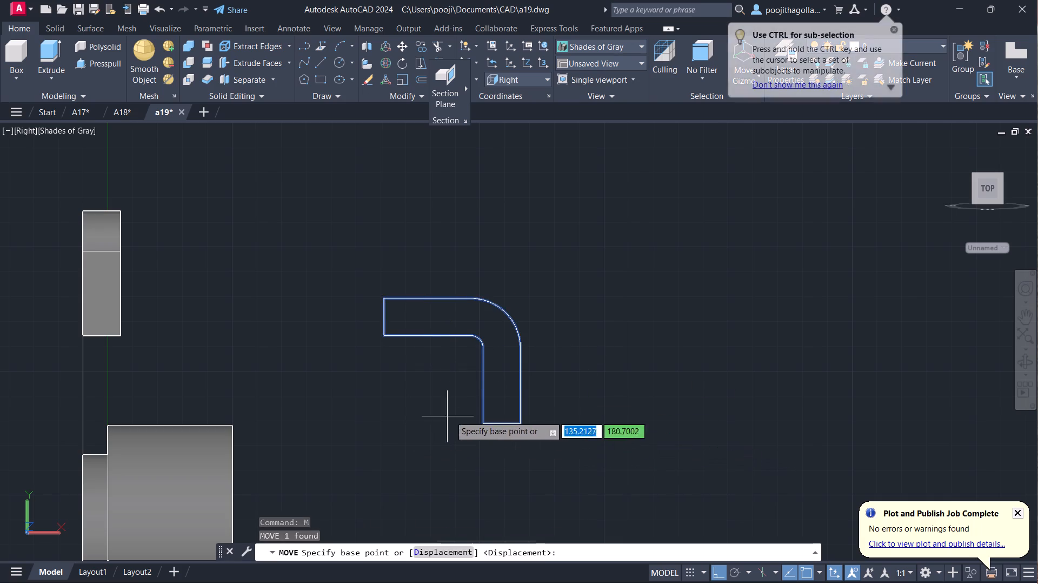
pyautogui.click(519, 427)
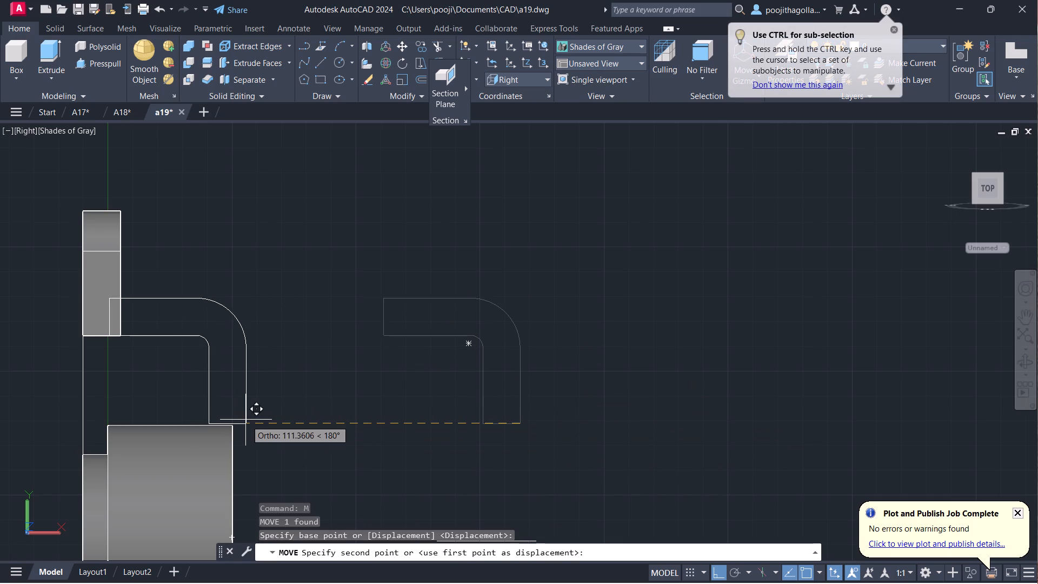
pyautogui.keyDown('shift'); pyautogui.moveTo(246, 420); pyautogui.dragTo(242, 455, button='middle'); pyautogui.keyUp('shift')
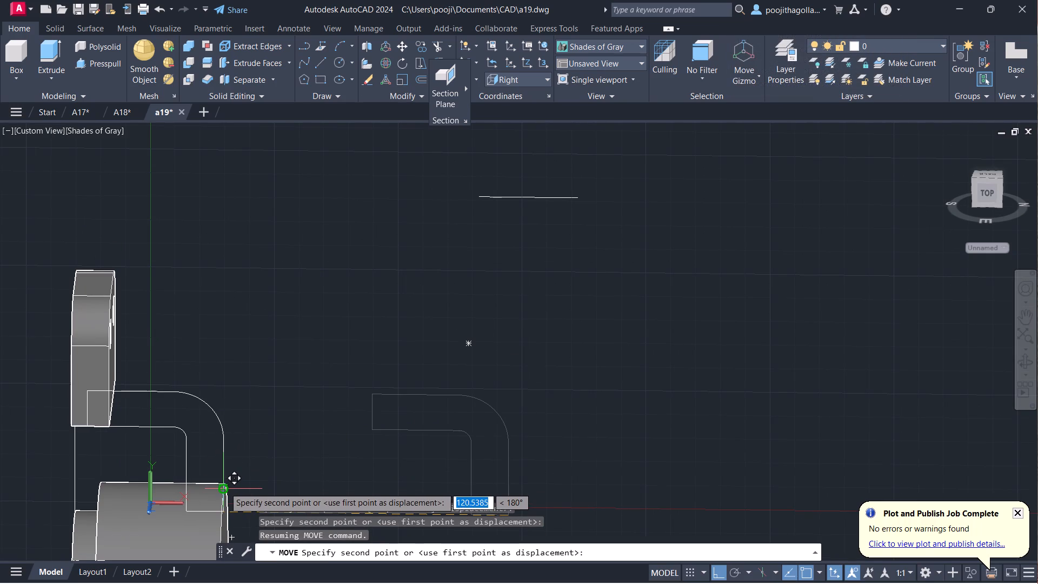
pyautogui.scroll(1, 224, 487)
pyautogui.moveTo(224, 487); pyautogui.dragTo(326, 340, button='middle')
pyautogui.scroll(4, 326, 340)
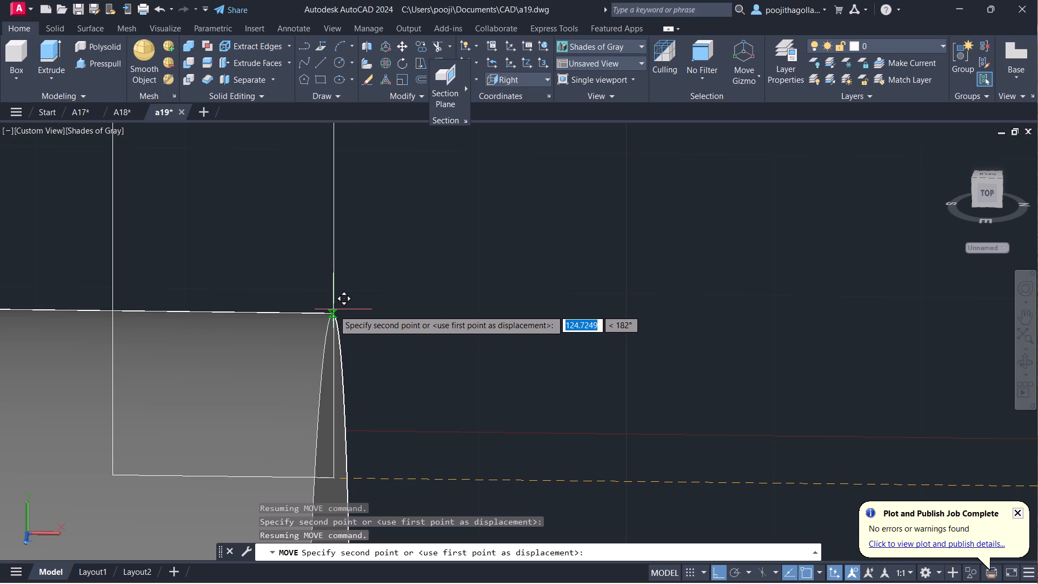
pyautogui.keyDown('shift'); pyautogui.moveTo(331, 304); pyautogui.dragTo(299, 352, button='middle'); pyautogui.keyUp('shift')
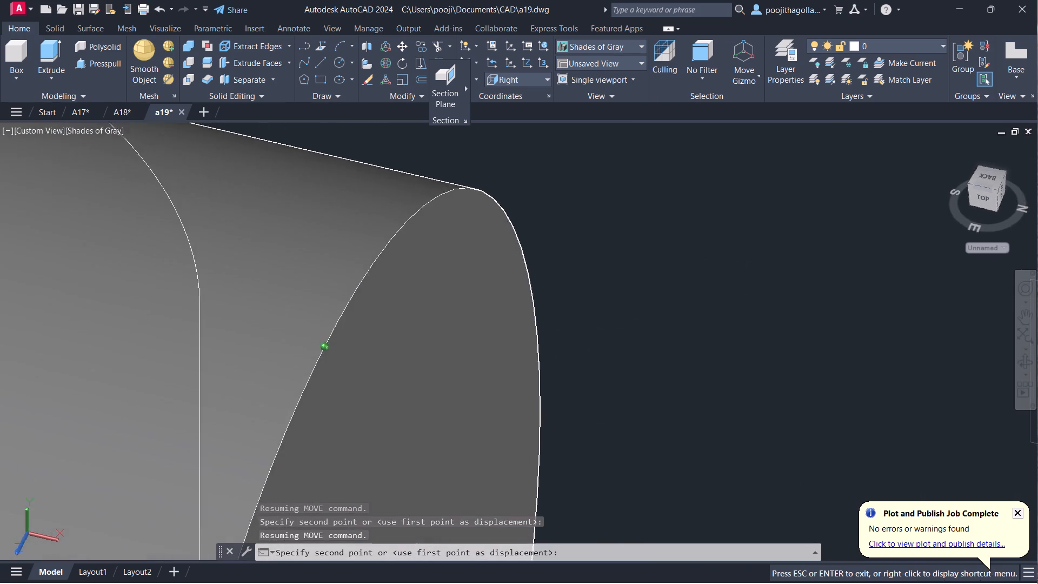
pyautogui.keyDown('shift'); pyautogui.moveTo(299, 352); pyautogui.dragTo(258, 310, button='middle'); pyautogui.keyUp('shift')
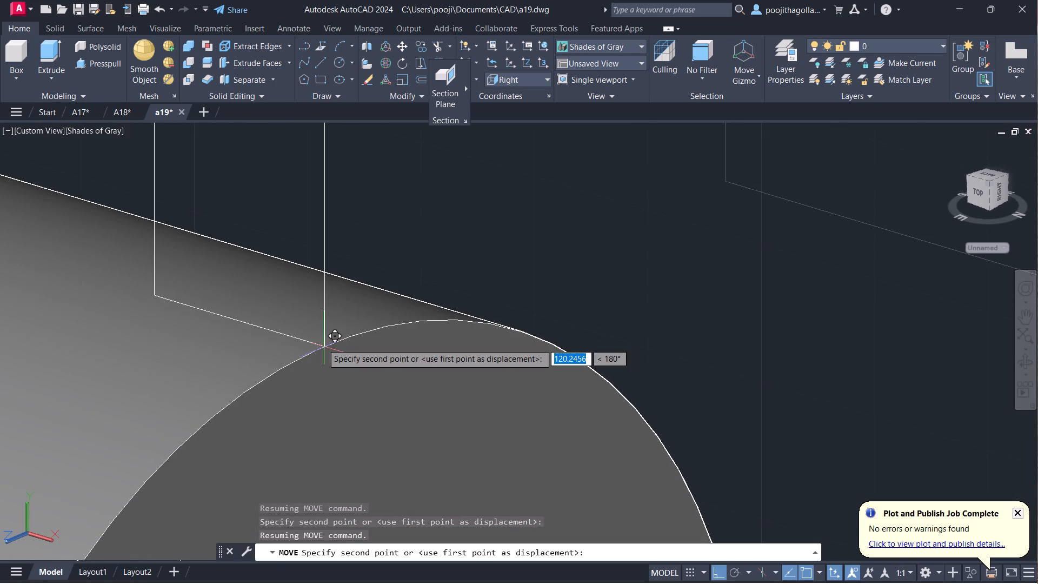
pyautogui.click(322, 343)
# Examine how the placed arm outline meets the two-hole plate and the large cylinder.
pyautogui.scroll(-2, 322, 343)
pyautogui.moveTo(334, 352); pyautogui.dragTo(467, 373, button='middle')
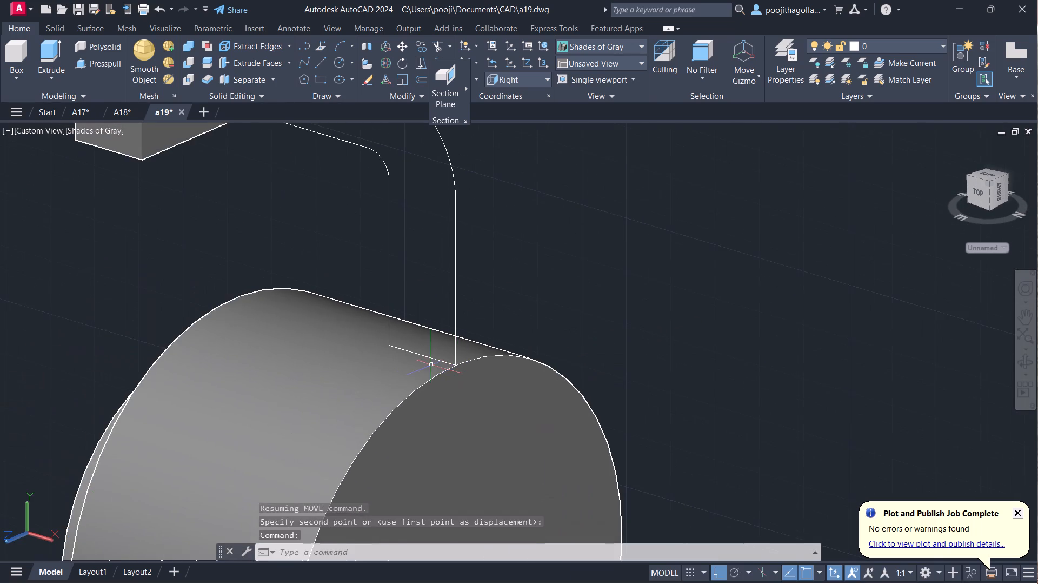
pyautogui.scroll(-2, 420, 362)
pyautogui.moveTo(422, 380); pyautogui.dragTo(442, 358, button='middle')
pyautogui.keyDown('shift'); pyautogui.moveTo(380, 375); pyautogui.dragTo(462, 379, button='middle'); pyautogui.keyUp('shift')
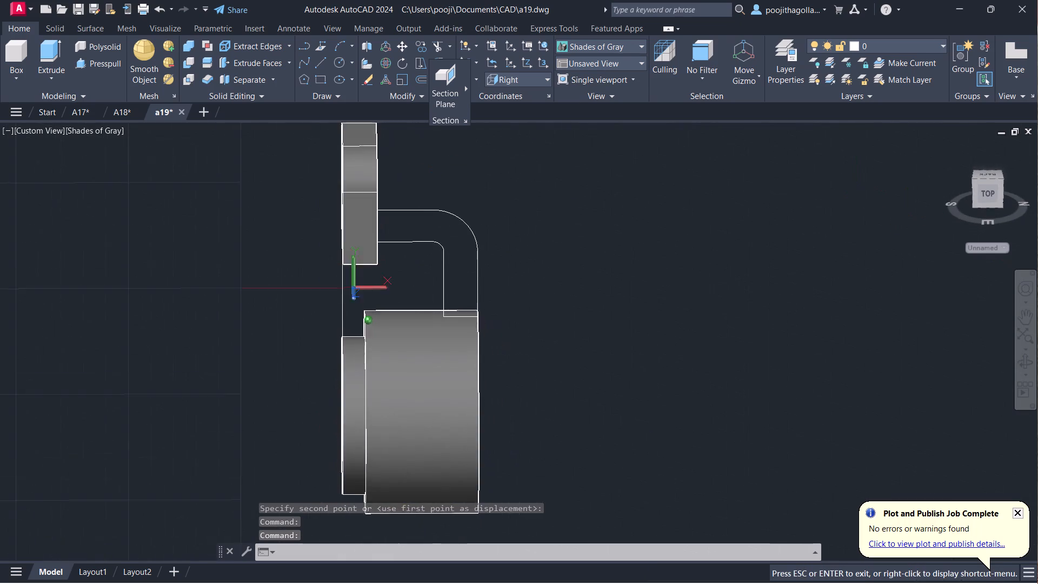
pyautogui.keyDown('shift'); pyautogui.moveTo(462, 379); pyautogui.dragTo(460, 377, button='middle'); pyautogui.keyUp('shift')
pyautogui.scroll(4, 394, 285)
pyautogui.moveTo(381, 250); pyautogui.dragTo(385, 383, button='middle')
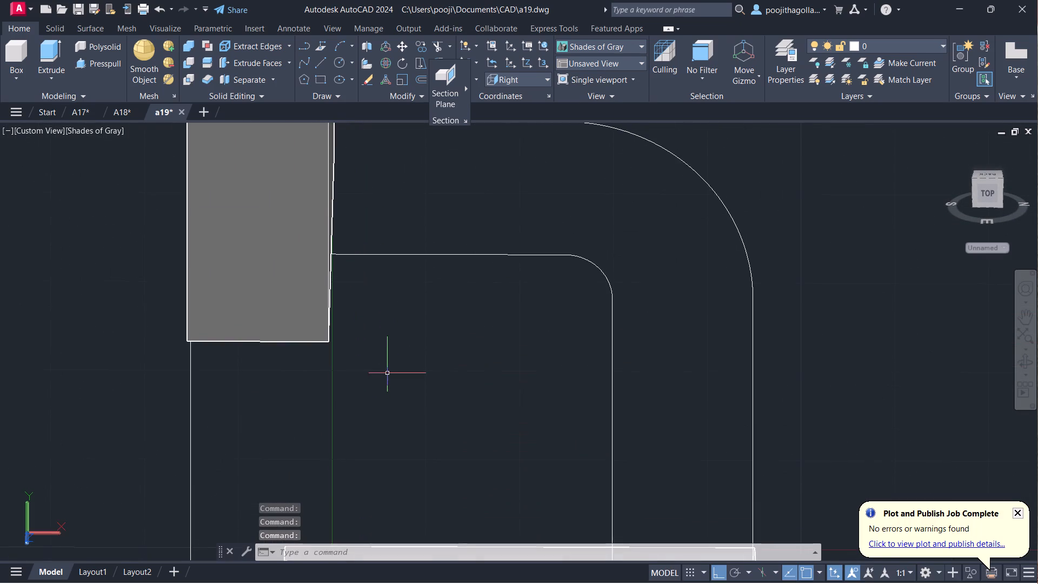
pyautogui.scroll(-1, 398, 361)
pyautogui.moveTo(403, 360); pyautogui.dragTo(395, 323, button='middle')
pyautogui.scroll(-1, 415, 355)
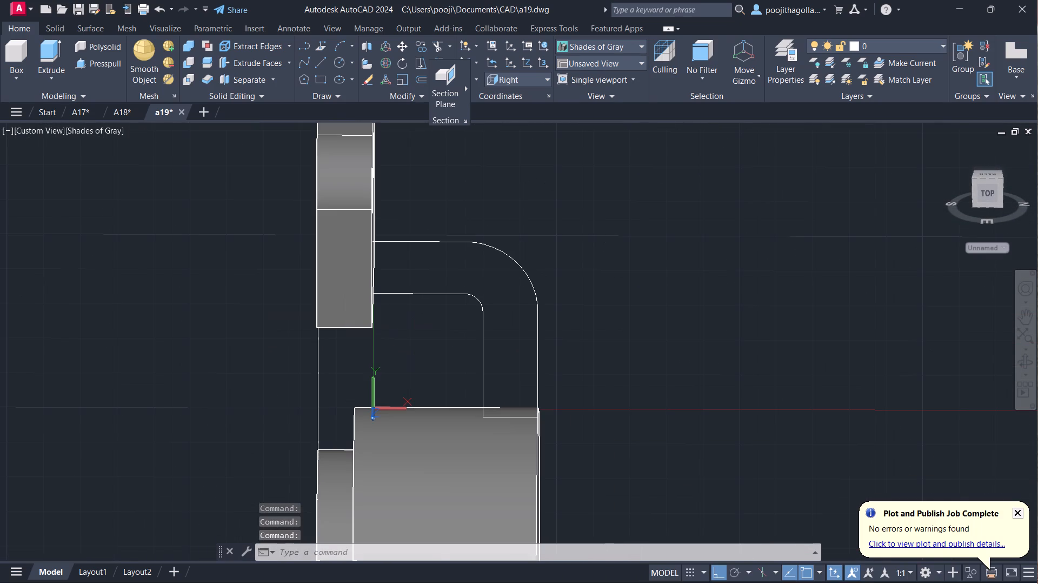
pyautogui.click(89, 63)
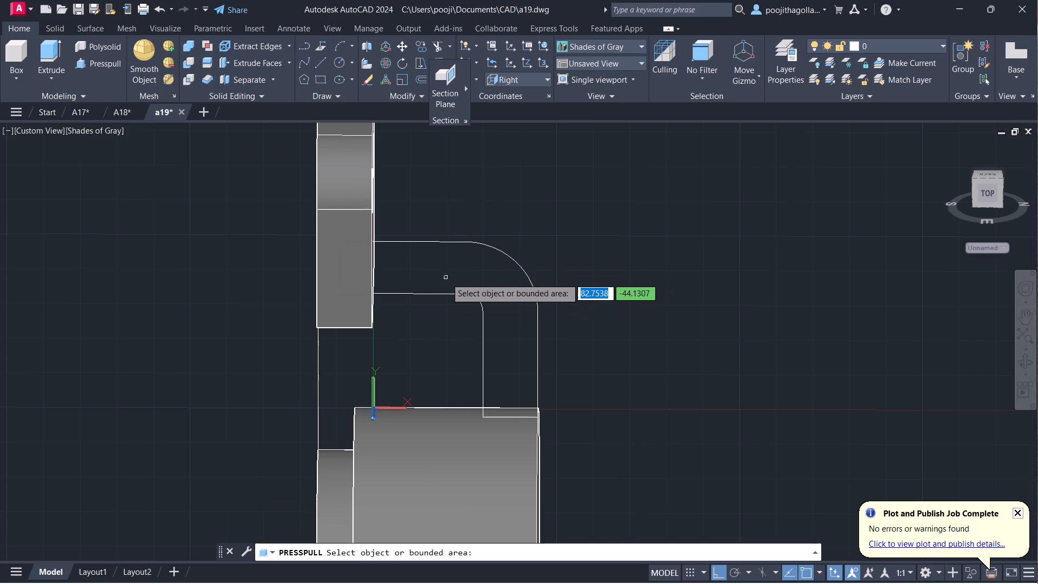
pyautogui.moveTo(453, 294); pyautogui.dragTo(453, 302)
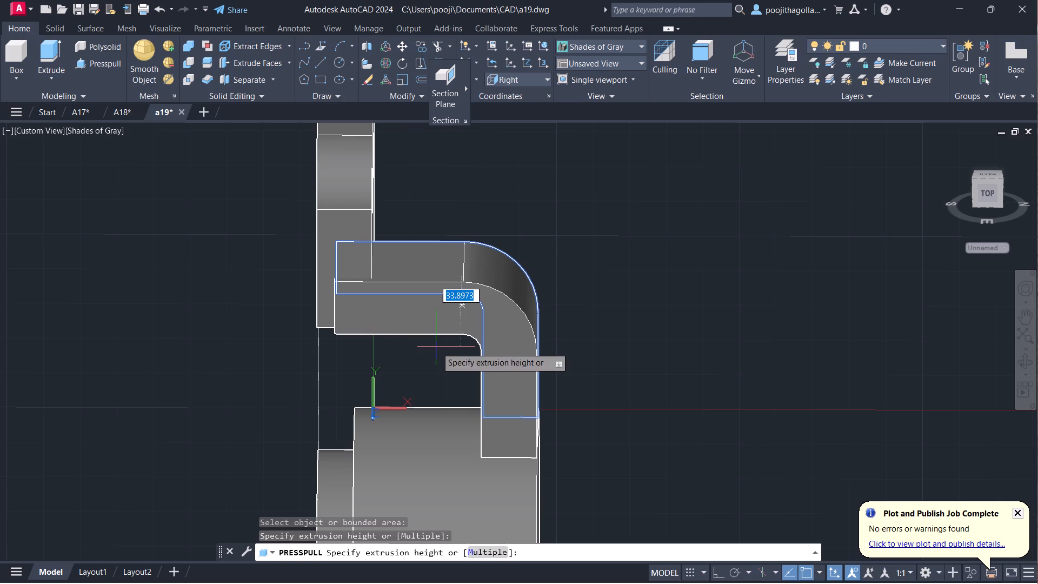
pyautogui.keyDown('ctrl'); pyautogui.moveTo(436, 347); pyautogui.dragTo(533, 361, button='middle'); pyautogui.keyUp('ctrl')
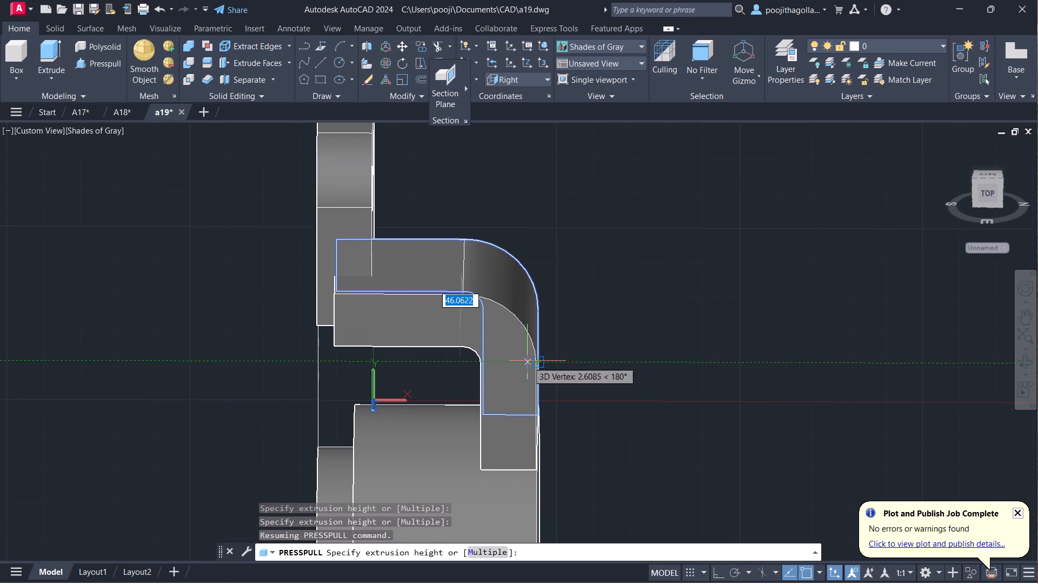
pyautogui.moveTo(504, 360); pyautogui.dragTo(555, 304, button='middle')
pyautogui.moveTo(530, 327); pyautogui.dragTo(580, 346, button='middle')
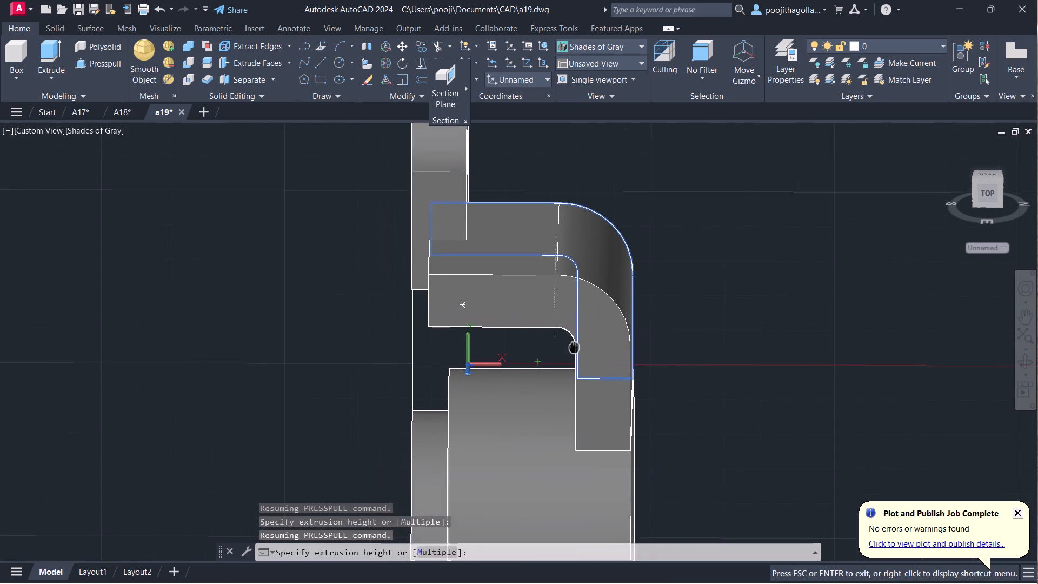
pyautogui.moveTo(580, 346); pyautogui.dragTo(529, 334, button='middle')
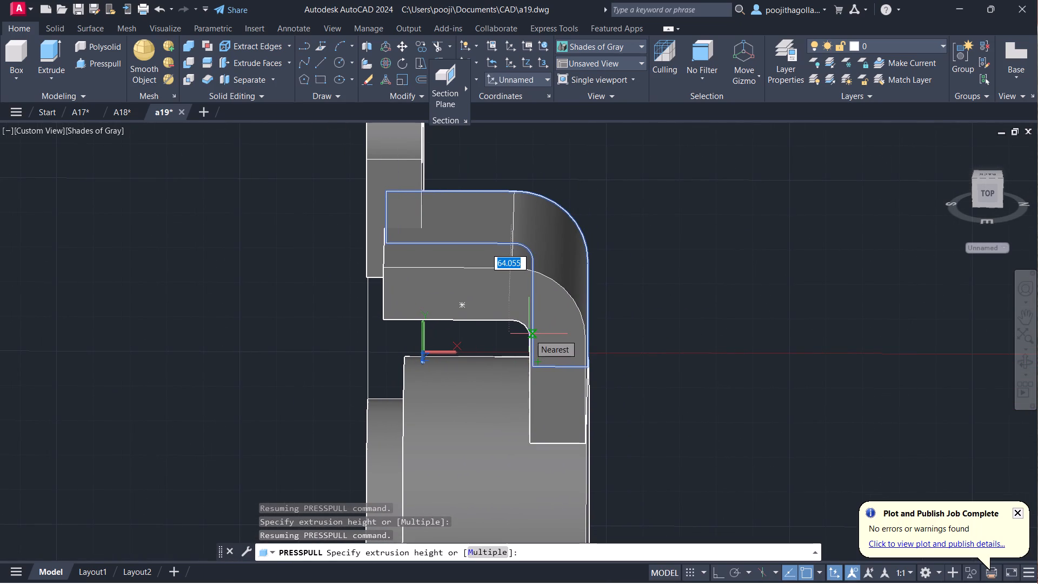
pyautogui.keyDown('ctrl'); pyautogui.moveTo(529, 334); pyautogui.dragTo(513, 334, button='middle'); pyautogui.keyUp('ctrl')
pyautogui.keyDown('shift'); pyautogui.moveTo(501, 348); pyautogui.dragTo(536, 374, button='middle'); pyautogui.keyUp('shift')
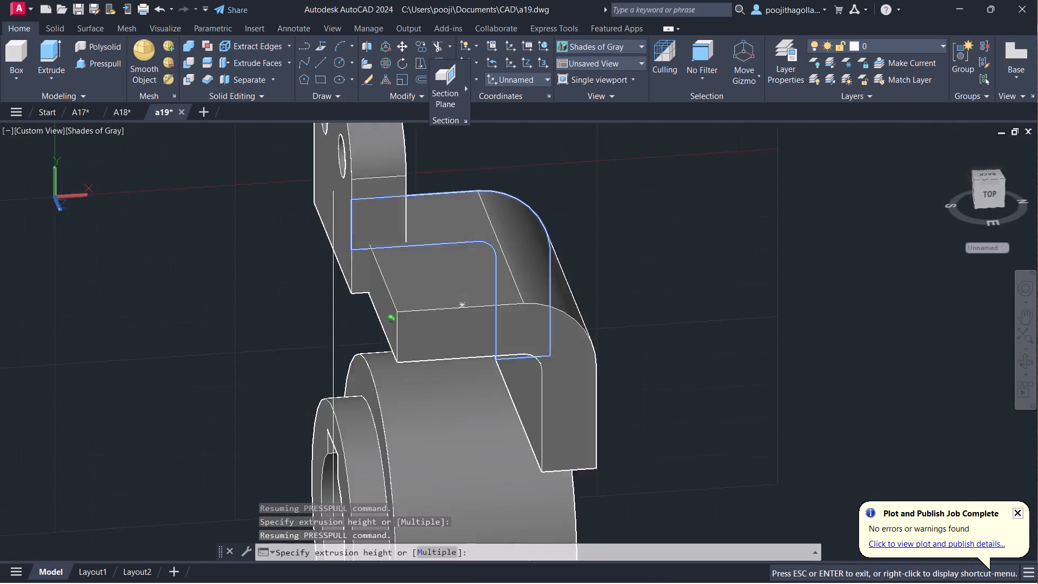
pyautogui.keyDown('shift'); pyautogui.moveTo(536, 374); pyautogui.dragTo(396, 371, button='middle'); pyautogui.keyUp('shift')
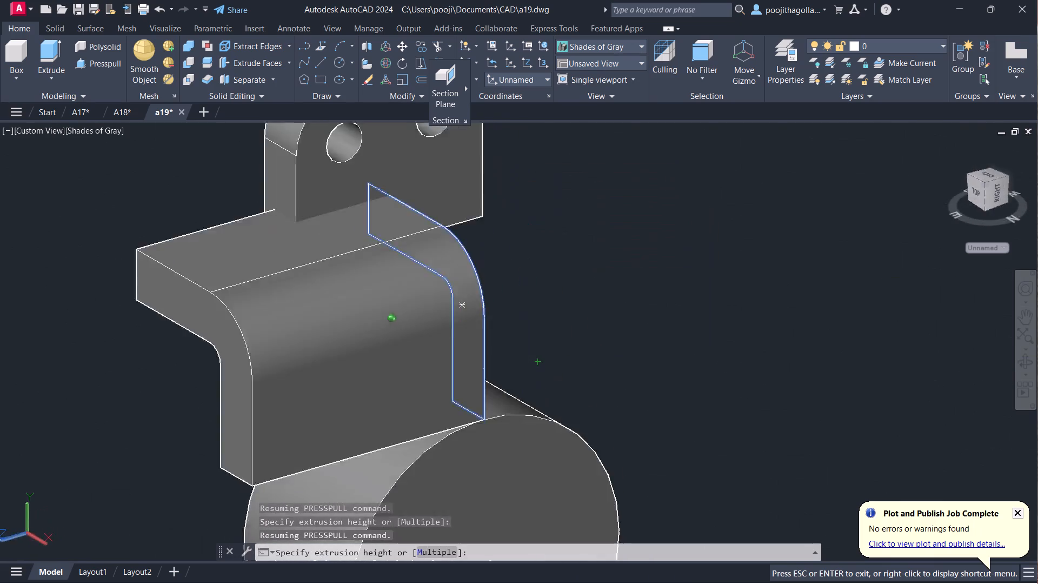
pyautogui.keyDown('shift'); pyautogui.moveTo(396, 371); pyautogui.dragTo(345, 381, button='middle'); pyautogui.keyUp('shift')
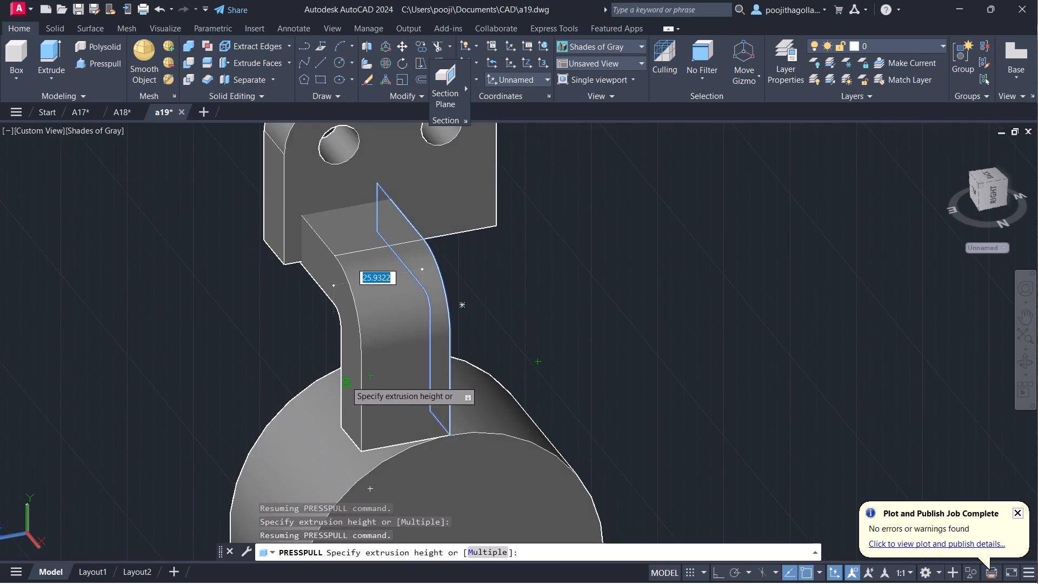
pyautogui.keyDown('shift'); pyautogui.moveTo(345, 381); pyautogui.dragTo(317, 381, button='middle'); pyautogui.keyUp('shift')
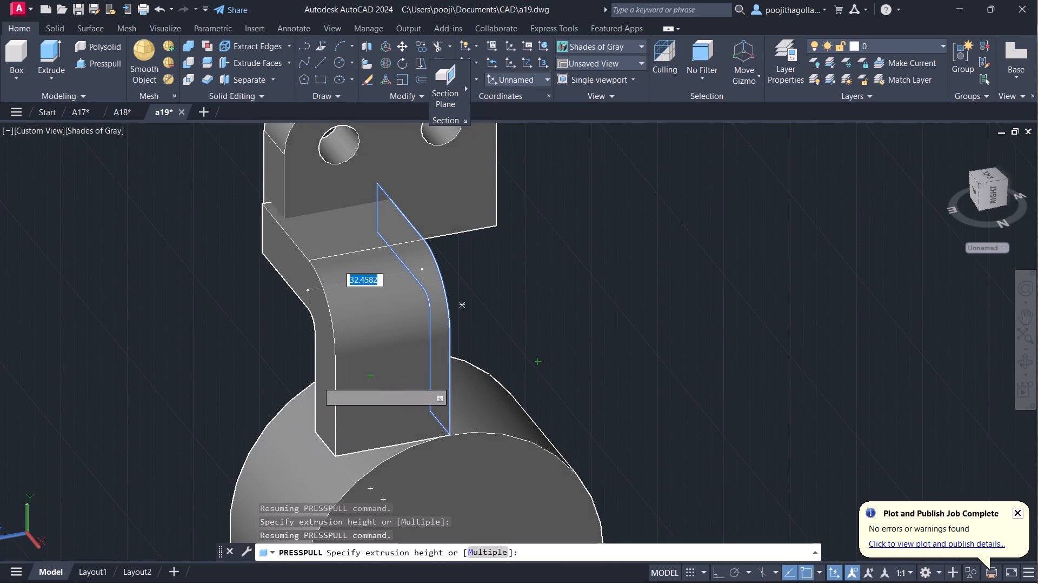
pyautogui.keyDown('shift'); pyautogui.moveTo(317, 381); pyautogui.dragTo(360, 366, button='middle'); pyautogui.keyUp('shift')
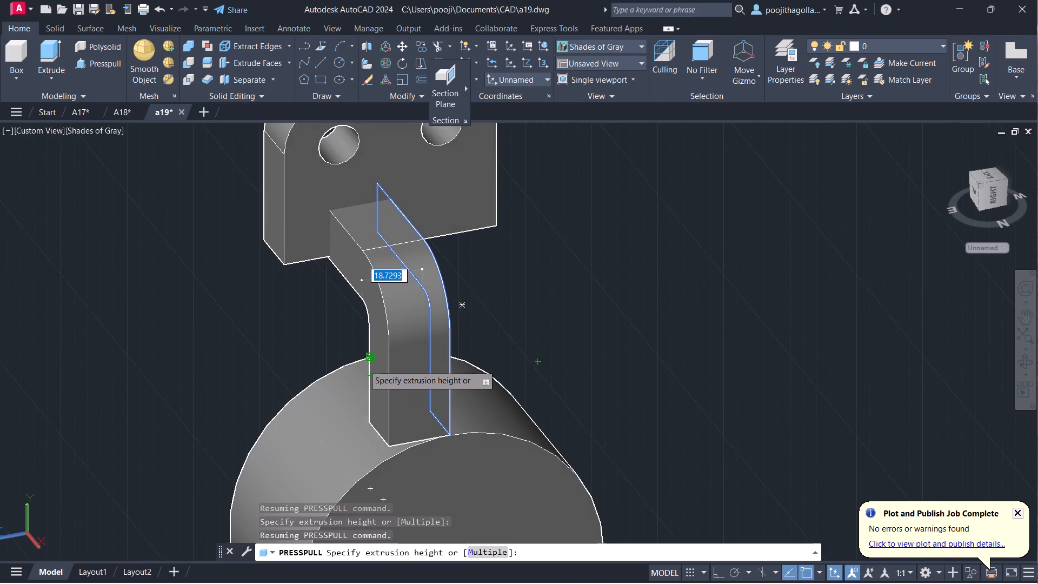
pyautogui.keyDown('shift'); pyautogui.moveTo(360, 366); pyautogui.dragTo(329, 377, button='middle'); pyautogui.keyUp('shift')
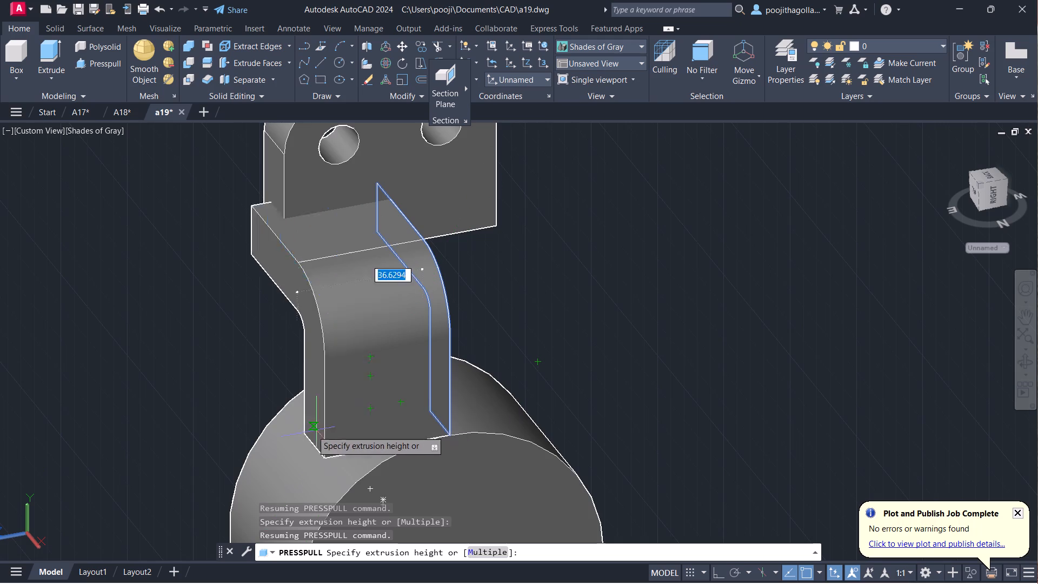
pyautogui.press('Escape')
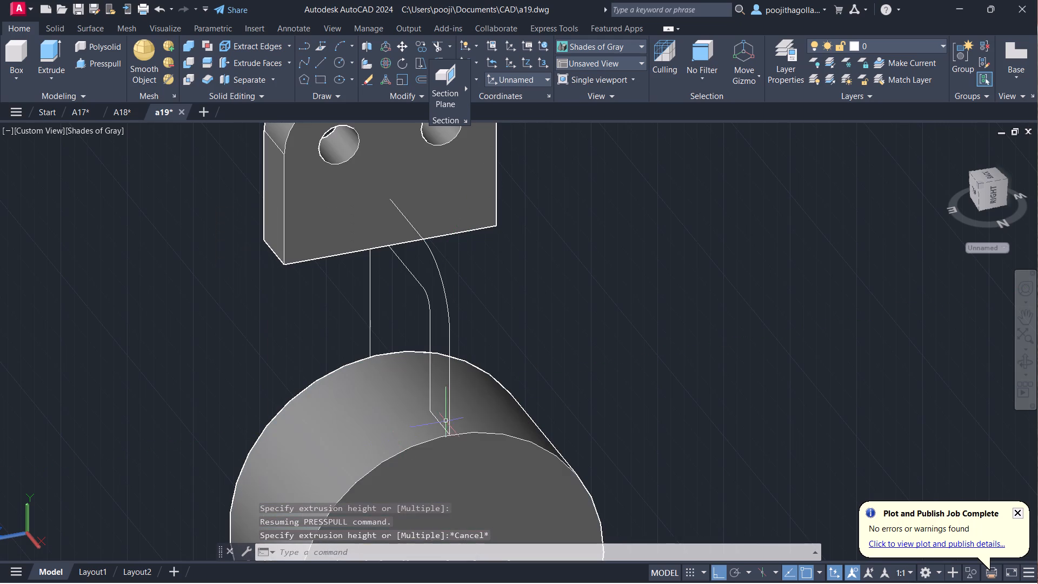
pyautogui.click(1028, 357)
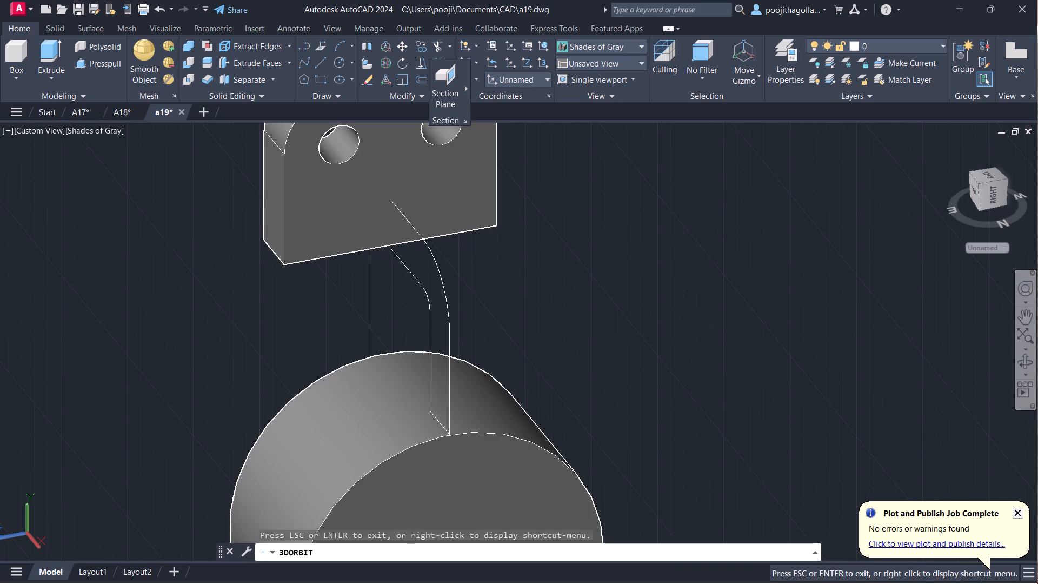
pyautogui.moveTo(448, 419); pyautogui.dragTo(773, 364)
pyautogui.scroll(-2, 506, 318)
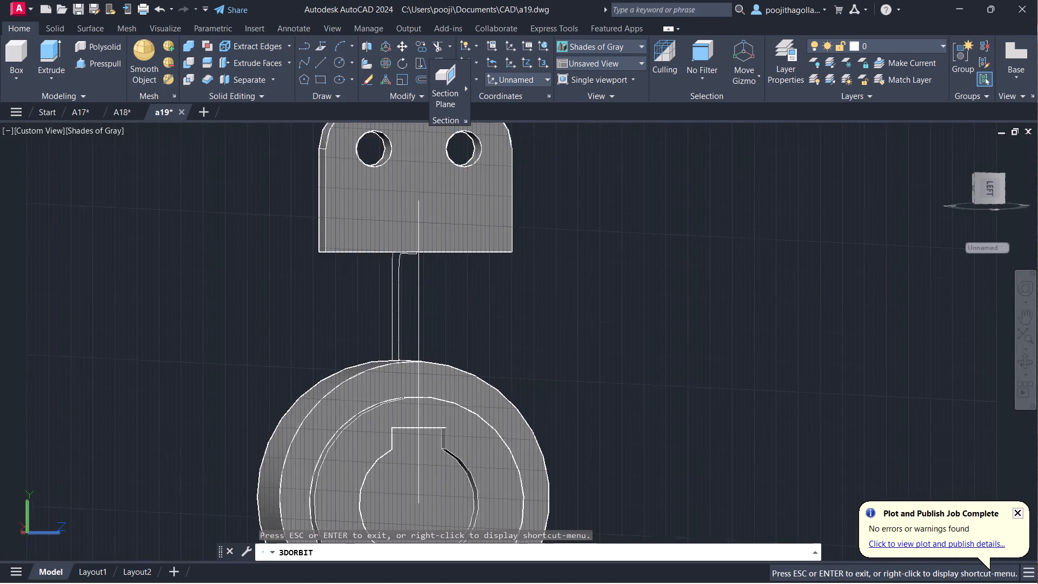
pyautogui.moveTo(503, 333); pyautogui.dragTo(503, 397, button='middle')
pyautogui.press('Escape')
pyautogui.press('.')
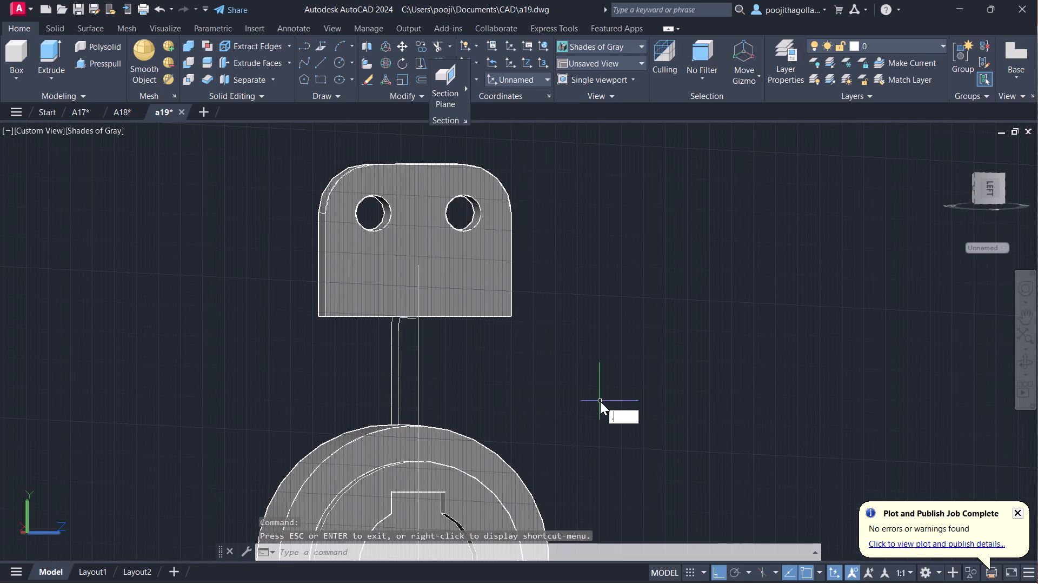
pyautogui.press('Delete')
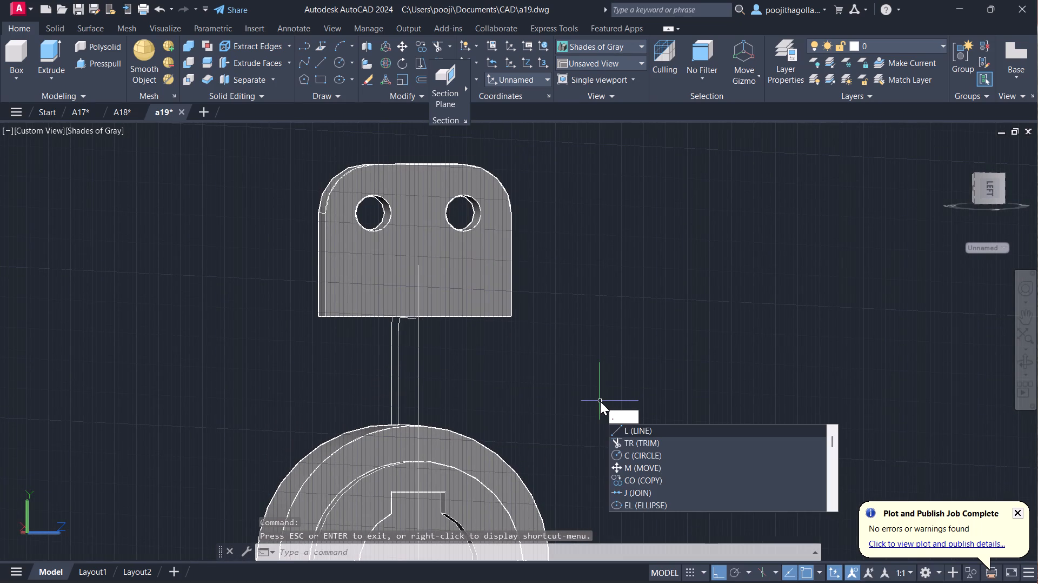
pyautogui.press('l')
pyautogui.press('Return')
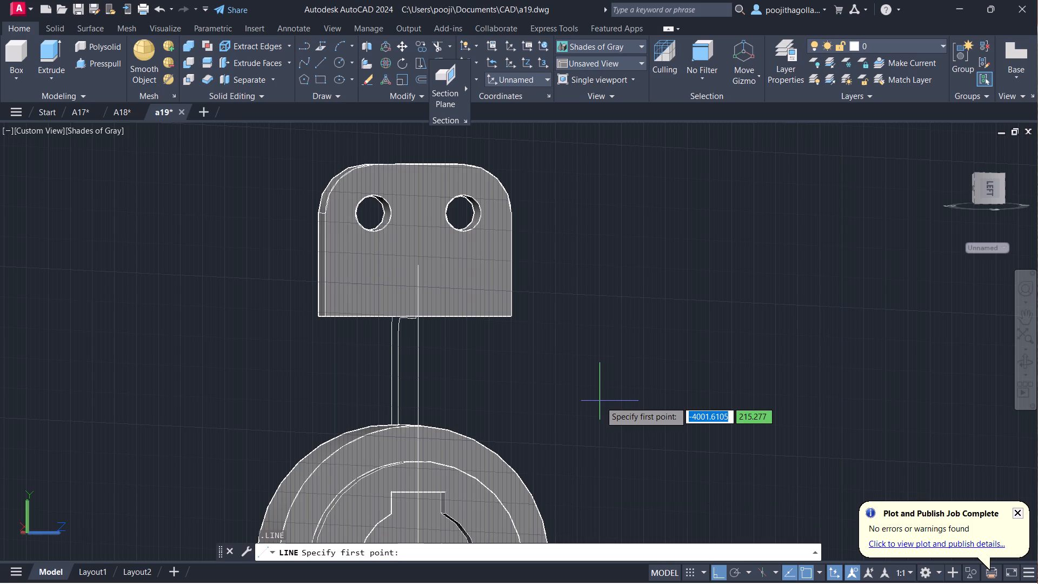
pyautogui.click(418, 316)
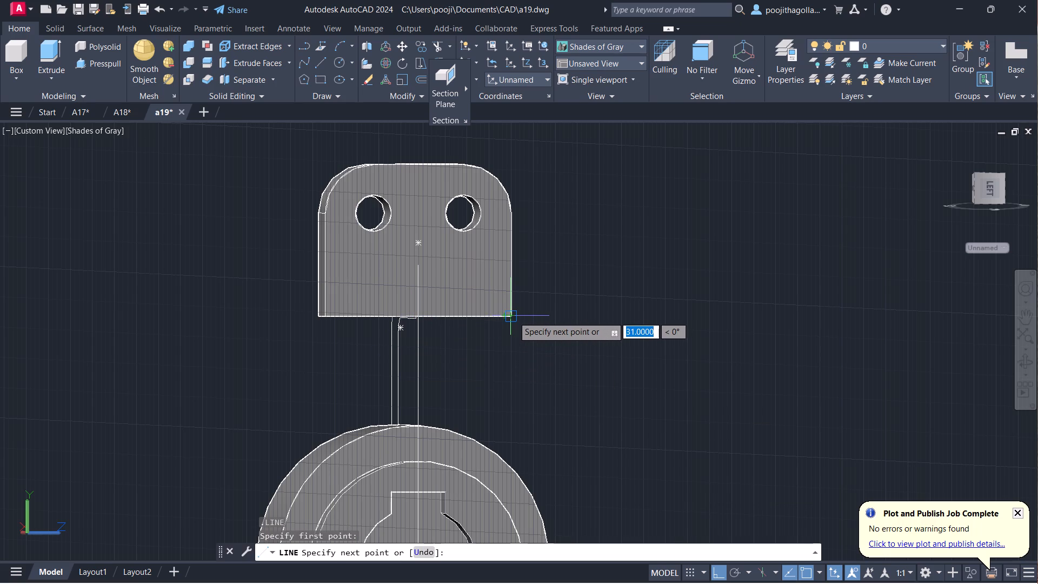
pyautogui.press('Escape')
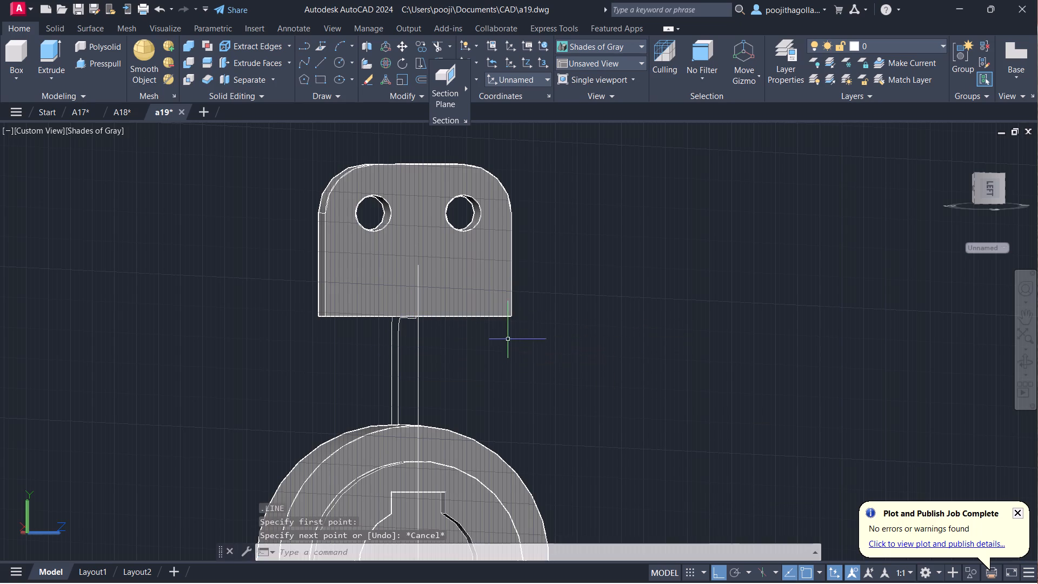
# Move the two-hole plate together with its holes sideways into clear space, away from the cylinder and the arm outline.
pyautogui.moveTo(513, 348); pyautogui.dragTo(481, 391, button='middle')
pyautogui.scroll(2, 430, 356)
pyautogui.moveTo(435, 352); pyautogui.dragTo(436, 391, button='middle')
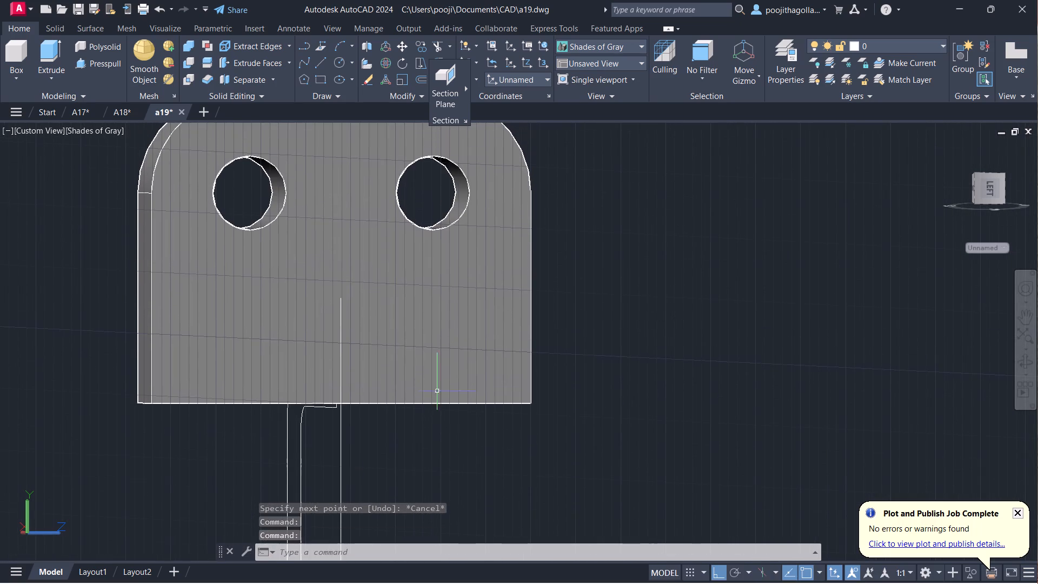
pyautogui.scroll(-2, 532, 303)
pyautogui.moveTo(439, 293); pyautogui.dragTo(427, 278, button='middle')
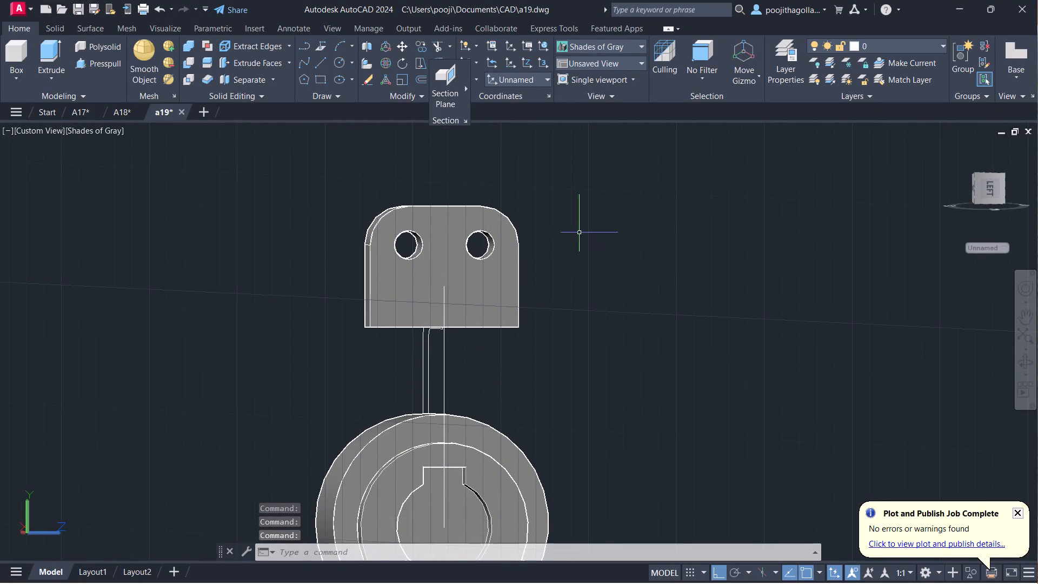
pyautogui.moveTo(580, 233); pyautogui.dragTo(569, 237)
pyautogui.click(400, 275)
pyautogui.press('m')
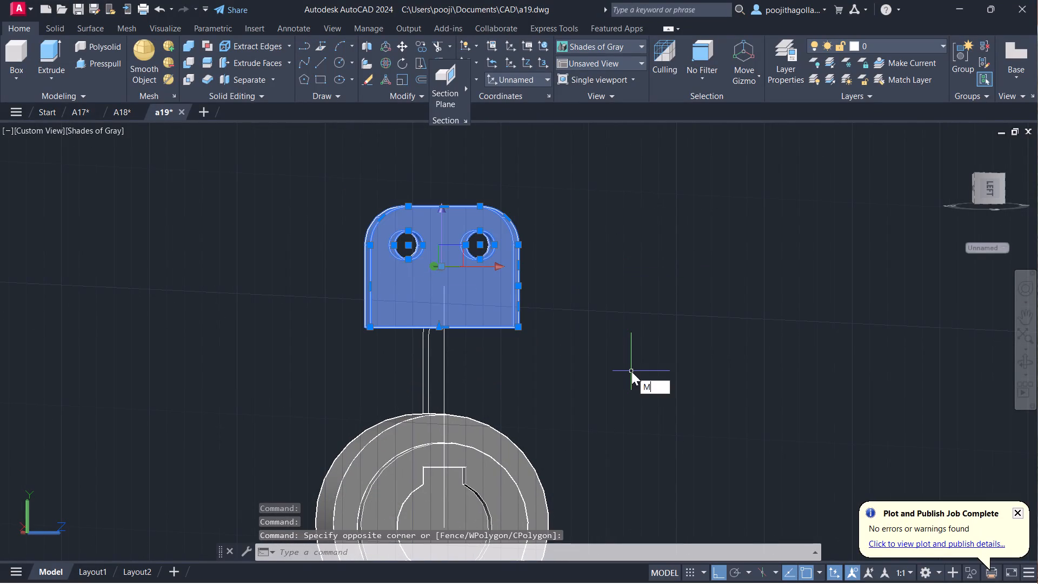
pyautogui.press('Return')
pyautogui.click(484, 299)
pyautogui.moveTo(806, 331); pyautogui.dragTo(461, 321, button='middle')
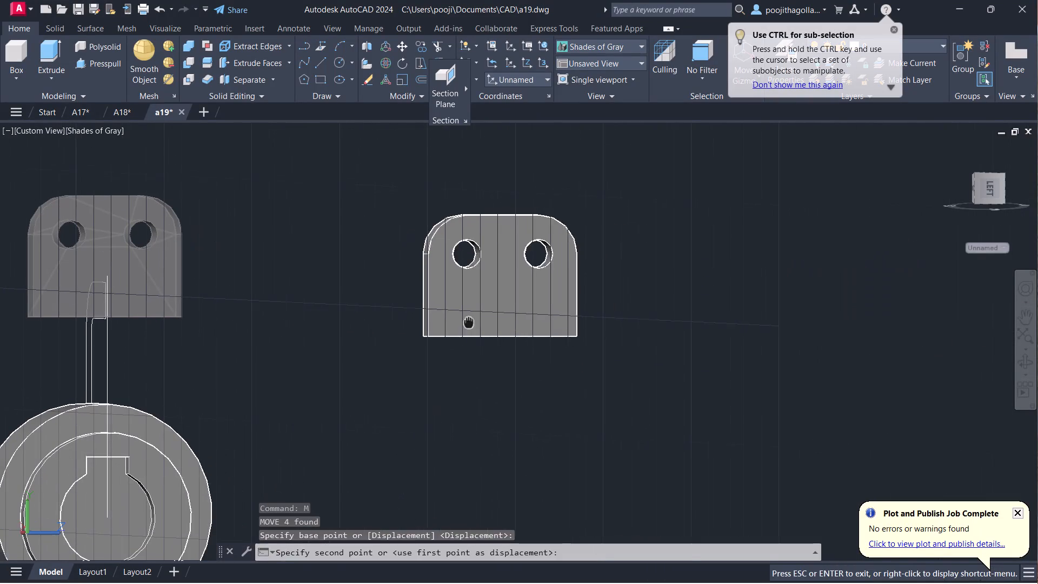
pyautogui.moveTo(461, 321); pyautogui.dragTo(459, 321, button='middle')
pyautogui.click(594, 317)
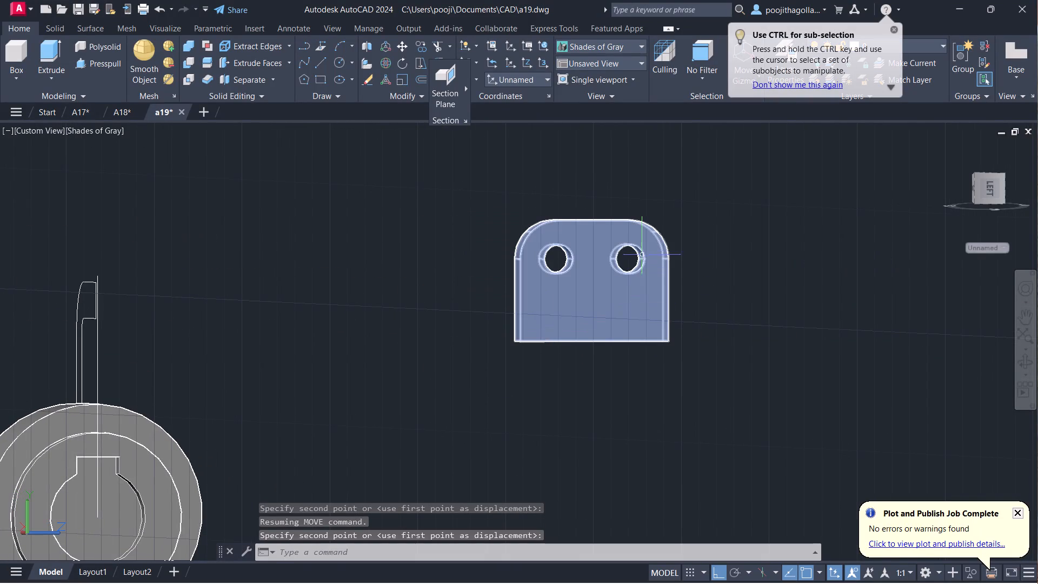
# Examine the separated two-hole plate from its front and back faces.
pyautogui.click(1015, 364)
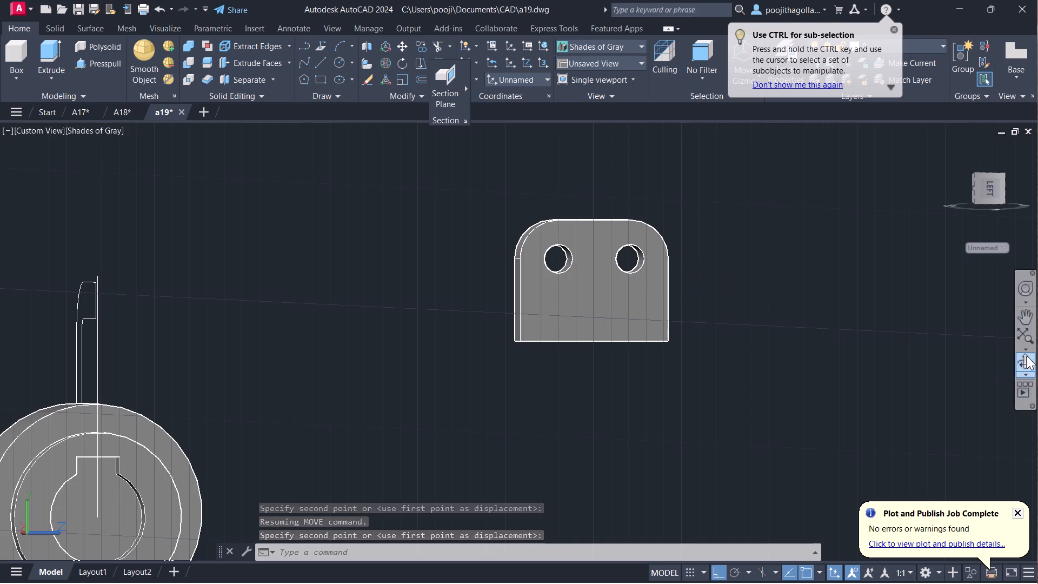
pyautogui.click(1027, 356)
pyautogui.moveTo(947, 359); pyautogui.dragTo(890, 375)
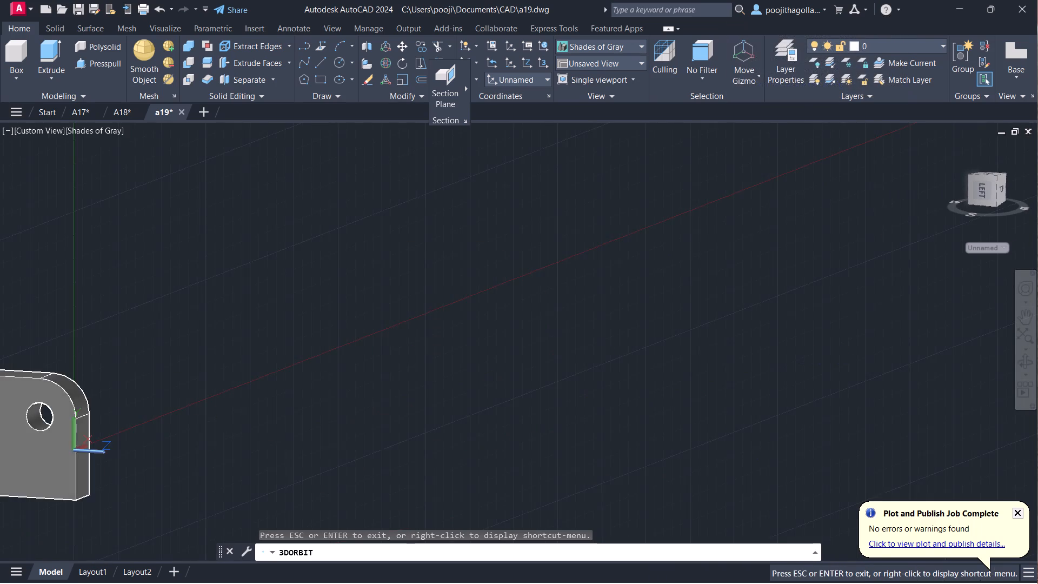
pyautogui.scroll(-2, 602, 386)
pyautogui.moveTo(466, 412); pyautogui.dragTo(862, 286, button='middle')
pyautogui.moveTo(595, 328); pyautogui.dragTo(577, 324)
pyautogui.scroll(3, 480, 293)
pyautogui.moveTo(490, 308); pyautogui.dragTo(568, 382, button='middle')
pyautogui.press('Escape')
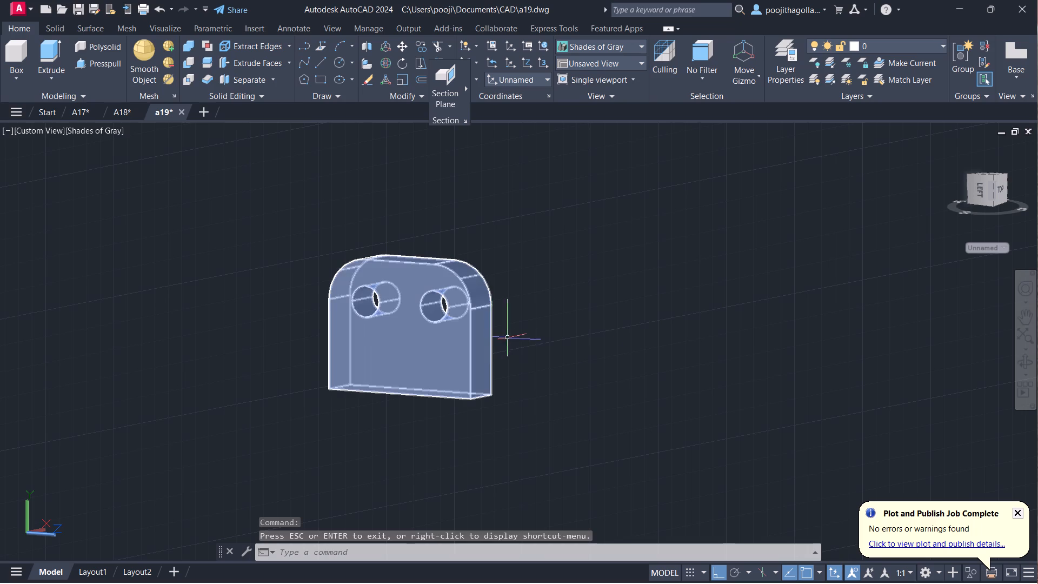
pyautogui.click(1023, 362)
pyautogui.moveTo(638, 376); pyautogui.dragTo(576, 377)
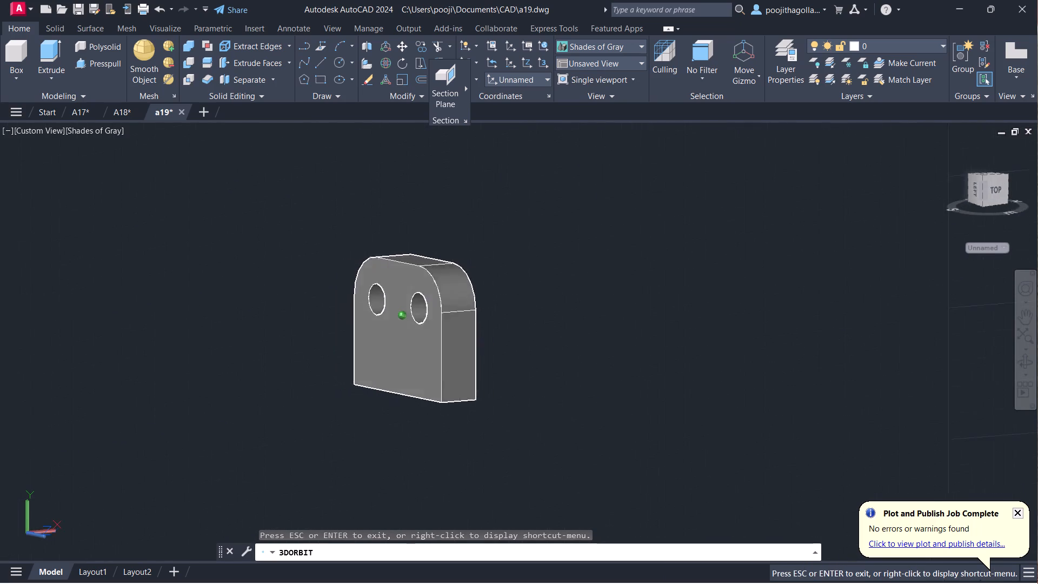
pyautogui.moveTo(576, 377); pyautogui.dragTo(471, 376)
pyautogui.press('Escape')
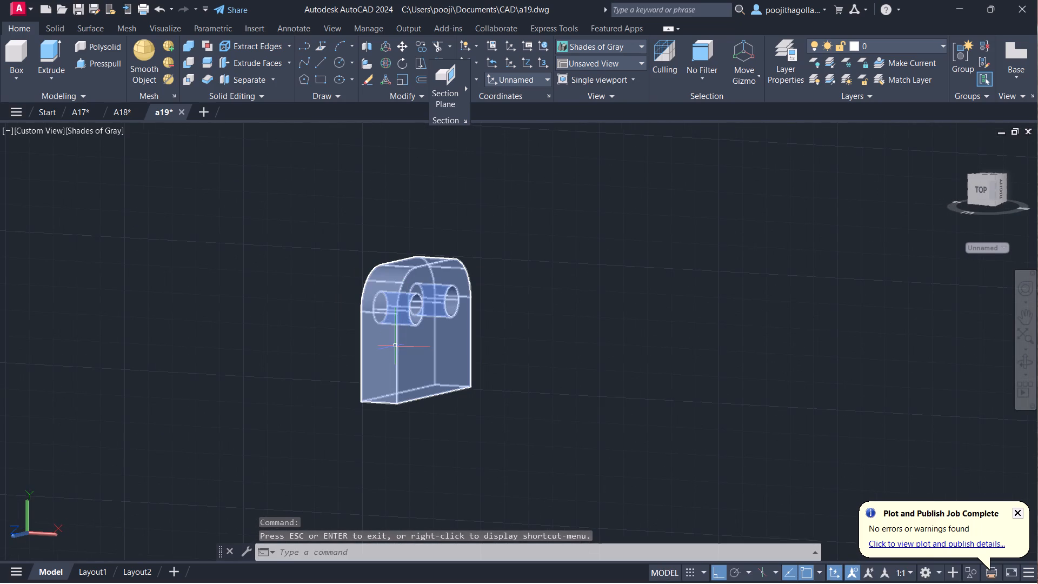
# Switch the visual style to 2D Wireframe to show the separated two-hole plate's edges and holes.
pyautogui.click(77, 134)
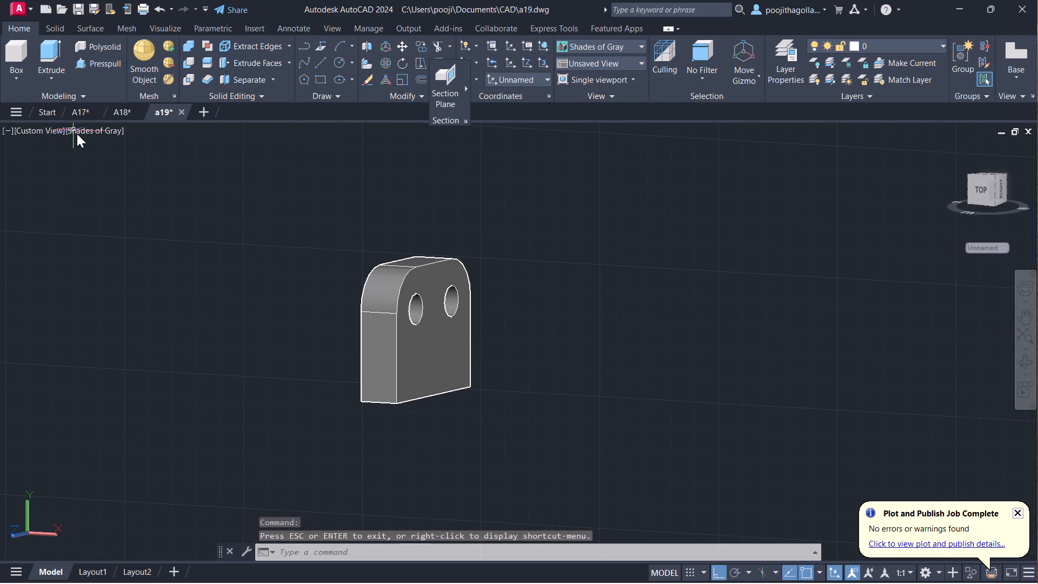
pyautogui.click(139, 169)
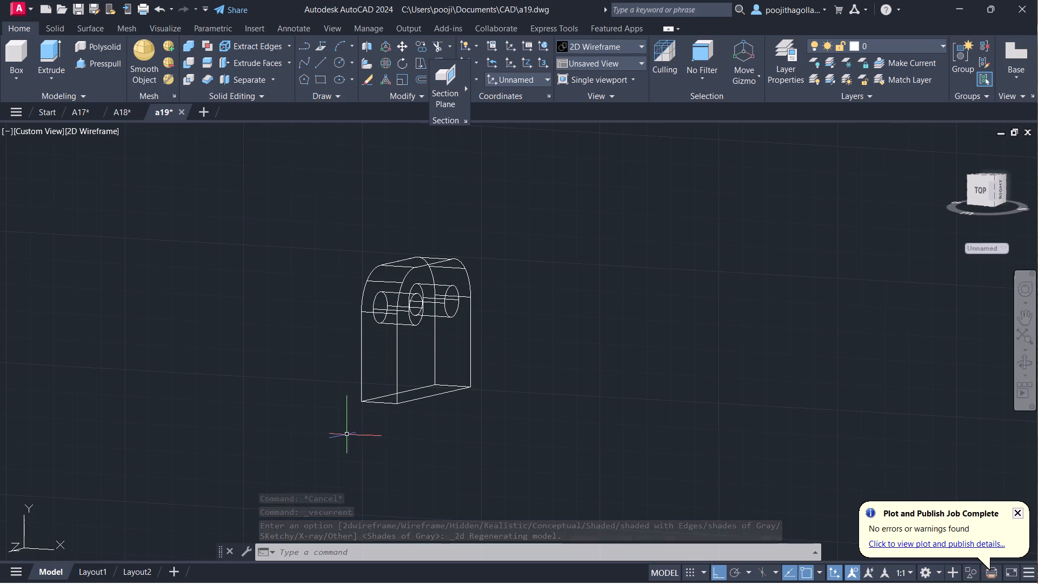
pyautogui.moveTo(276, 434); pyautogui.dragTo(311, 426, button='middle')
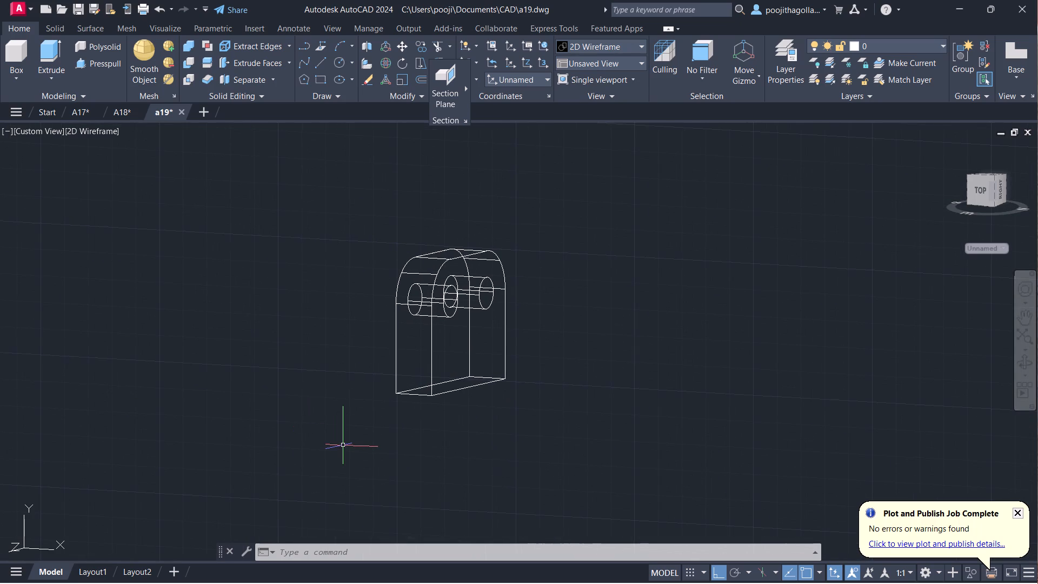
pyautogui.keyDown('shift'); pyautogui.moveTo(350, 450); pyautogui.dragTo(481, 448, button='middle'); pyautogui.keyUp('shift')
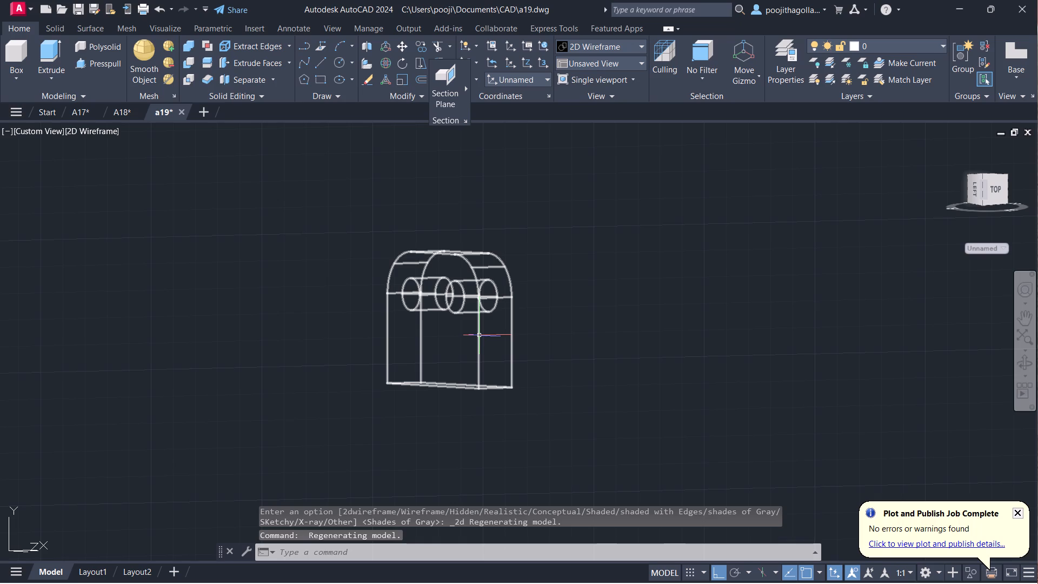
pyautogui.scroll(-2, 479, 335)
pyautogui.middleClick(481, 335)
pyautogui.scroll(2, 481, 335)
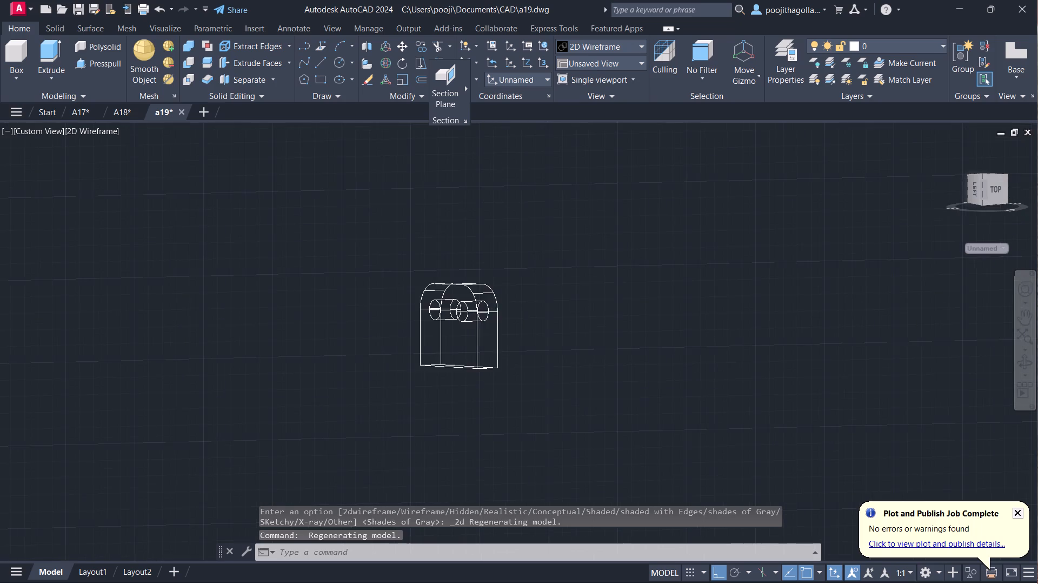
pyautogui.scroll(1, 481, 335)
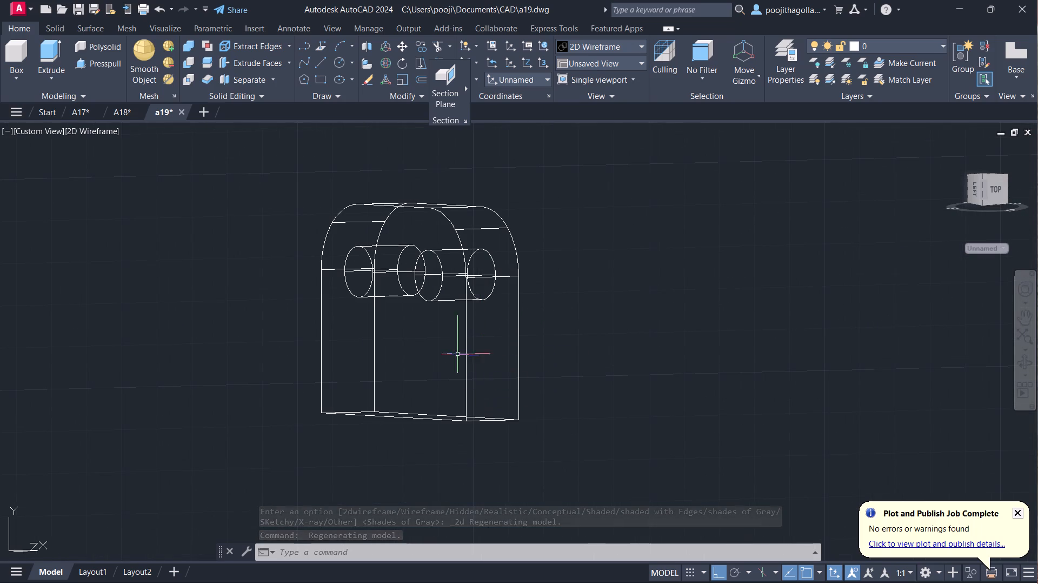
# Examine where the separated two-hole plate lies relative to the cylinder and the arm outline.
pyautogui.scroll(-2, 482, 347)
pyautogui.scroll(-2, 535, 366)
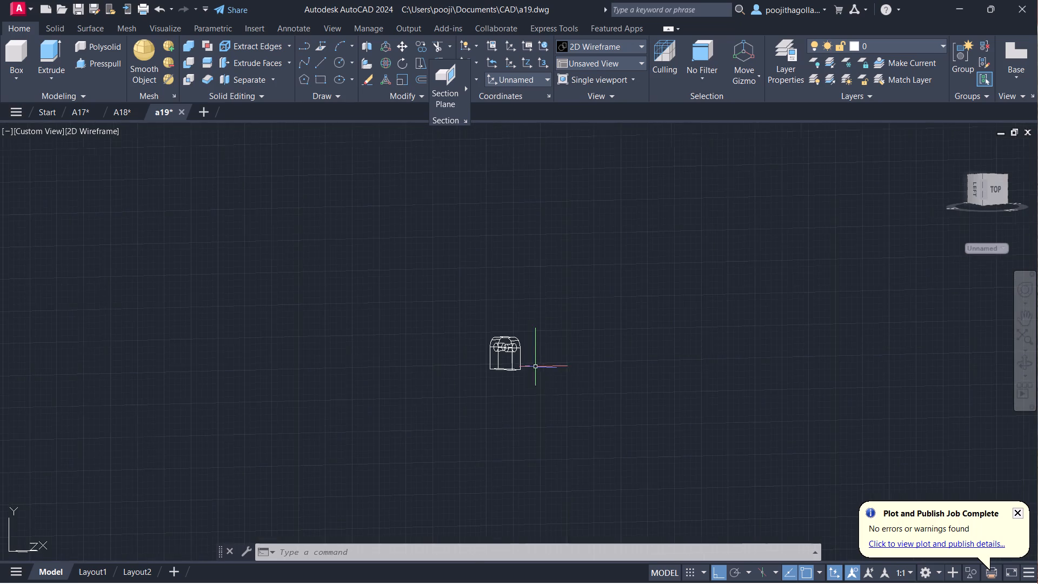
pyautogui.moveTo(595, 380); pyautogui.dragTo(546, 348, button='middle')
pyautogui.scroll(-2, 545, 346)
pyautogui.moveTo(581, 367); pyautogui.dragTo(409, 326, button='middle')
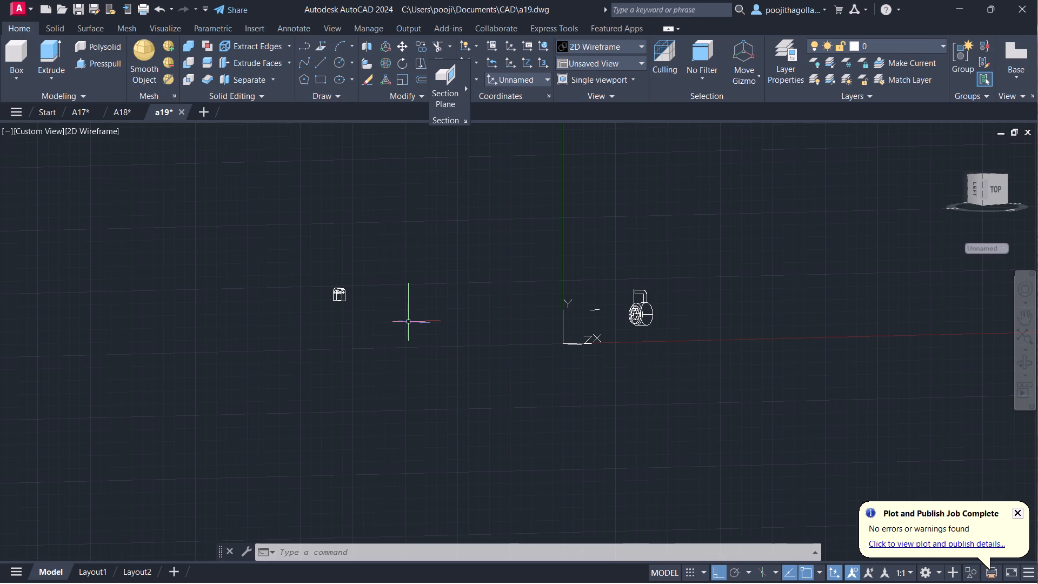
pyautogui.scroll(4, 637, 317)
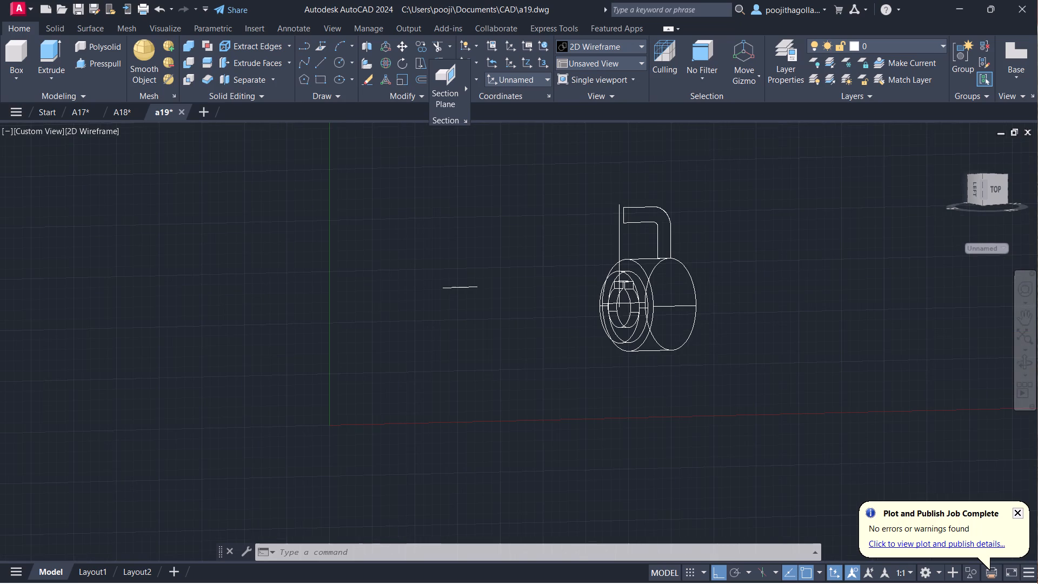
pyautogui.scroll(1, 637, 317)
pyautogui.scroll(-1, 609, 318)
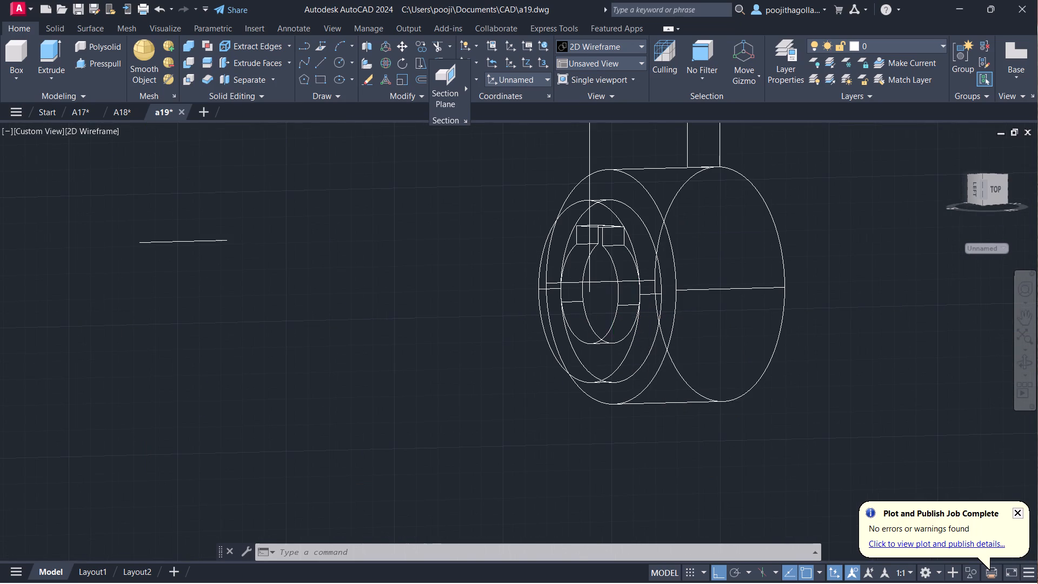
pyautogui.moveTo(590, 313); pyautogui.dragTo(502, 327, button='middle')
pyautogui.scroll(-2, 503, 296)
pyautogui.moveTo(487, 347); pyautogui.dragTo(471, 278, button='middle')
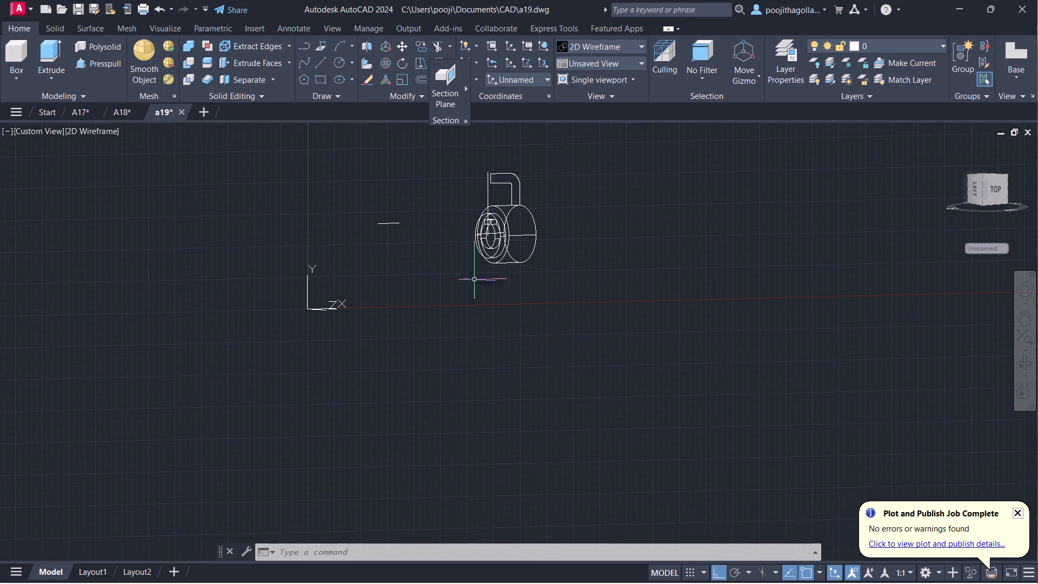
pyautogui.moveTo(548, 293); pyautogui.dragTo(418, 322, button='middle')
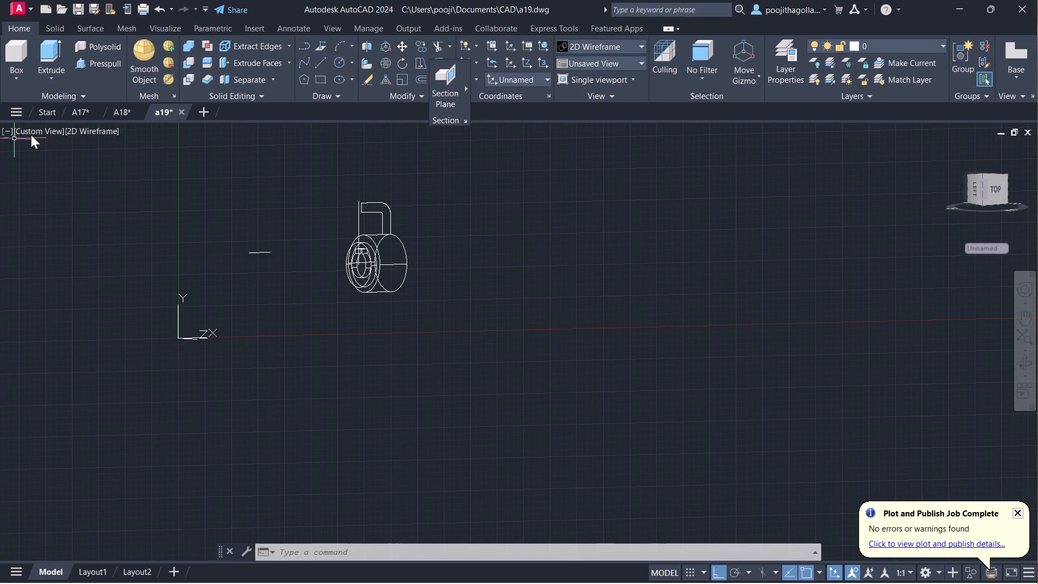
# Set the view to Front so the plate and cylinder are seen face-on.
pyautogui.click(31, 135)
pyautogui.click(74, 227)
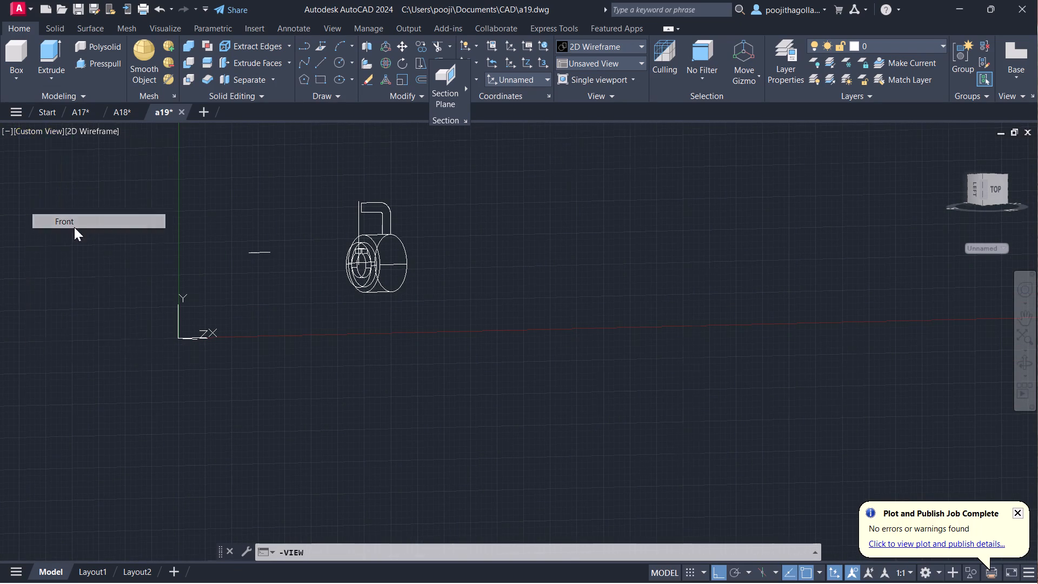
pyautogui.moveTo(698, 306); pyautogui.dragTo(2, 316, button='middle')
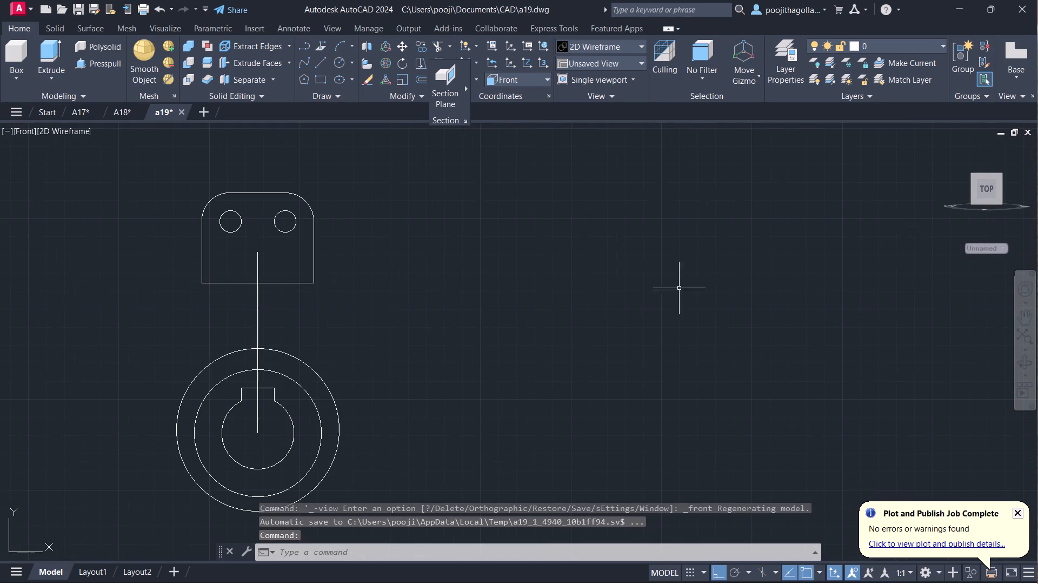
# Copy the two-hole plate from its bottom corner horizontally about 219 units into clear space beside the cylinder.
pyautogui.click(314, 224)
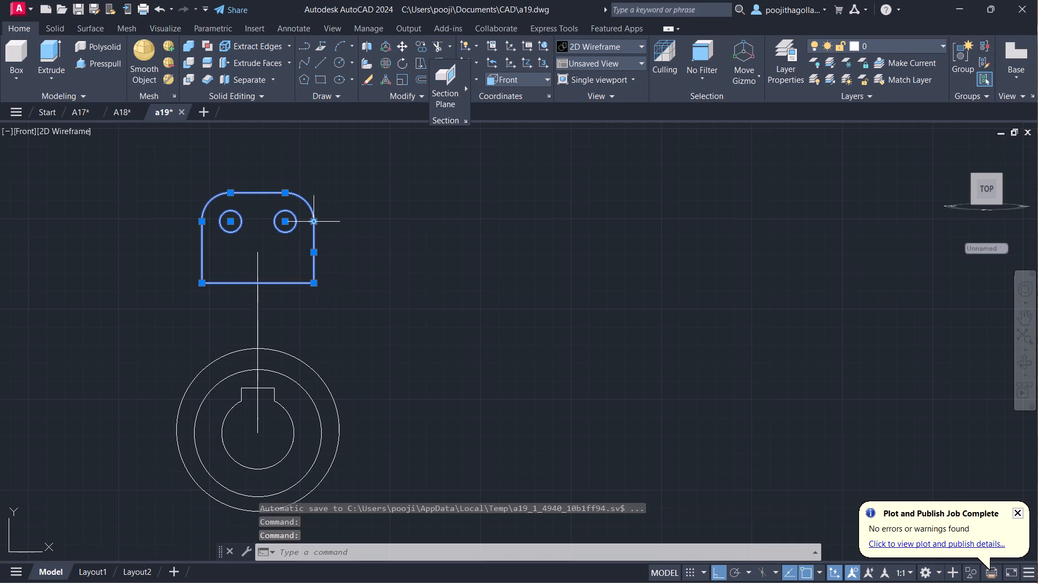
pyautogui.write('CO')
pyautogui.press('Return')
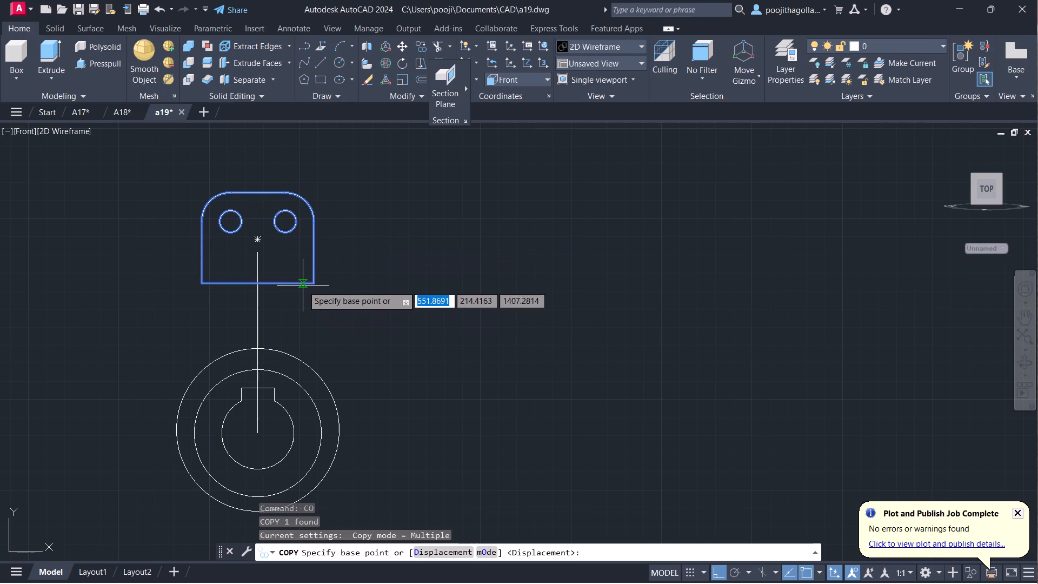
pyautogui.click(314, 281)
pyautogui.click(708, 336)
pyautogui.scroll(-2, 709, 330)
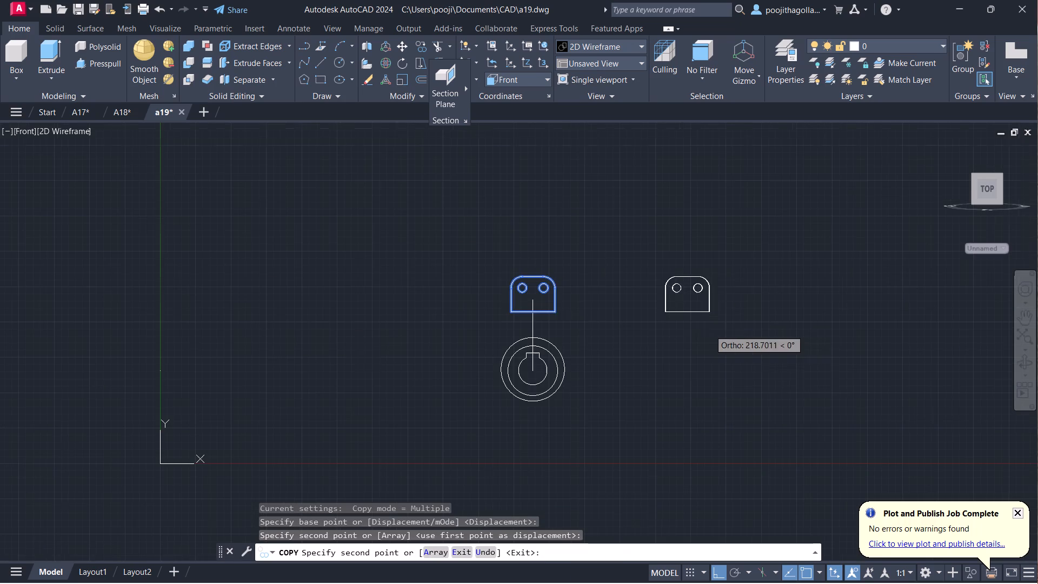
pyautogui.scroll(-1, 709, 330)
pyautogui.scroll(-3, 750, 357)
pyautogui.moveTo(736, 374); pyautogui.dragTo(502, 352, button='middle')
pyautogui.press('Escape')
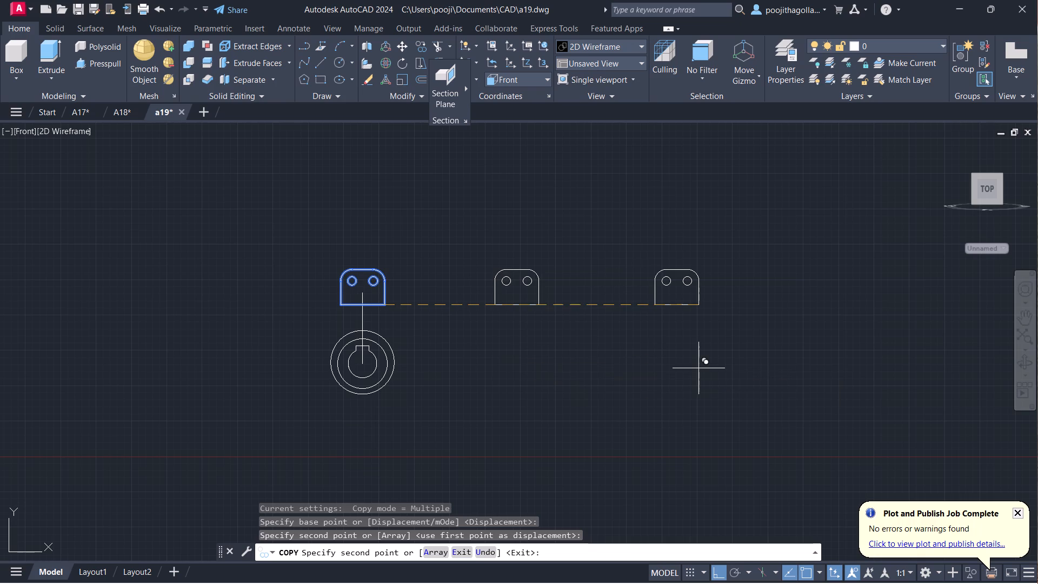
# Examine the plate and its copy from an orbited angle, then restore the Front view.
pyautogui.click(1025, 359)
pyautogui.moveTo(608, 301); pyautogui.dragTo(587, 318)
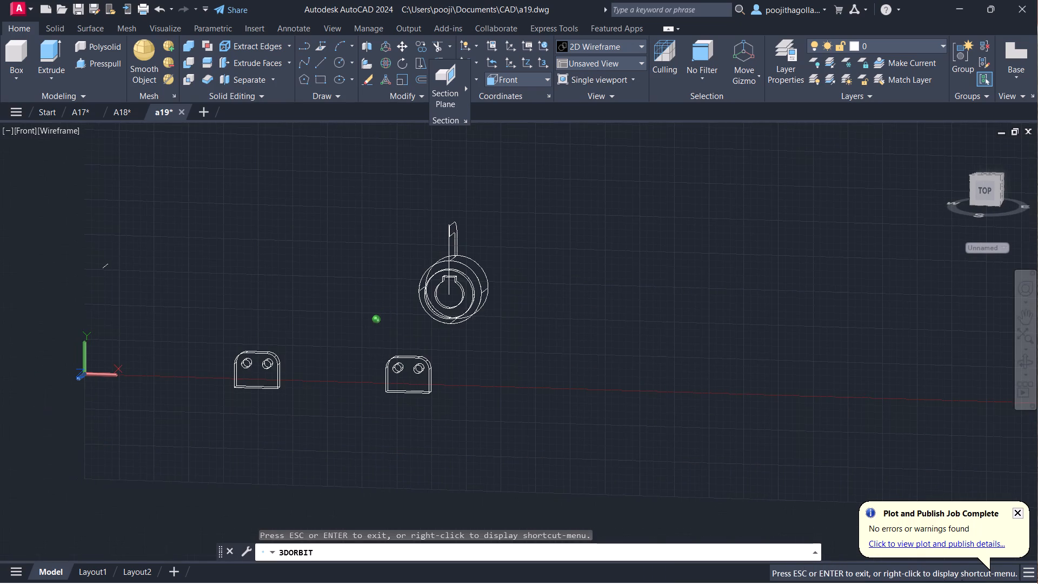
pyautogui.moveTo(587, 318); pyautogui.dragTo(608, 310)
pyautogui.press('Escape')
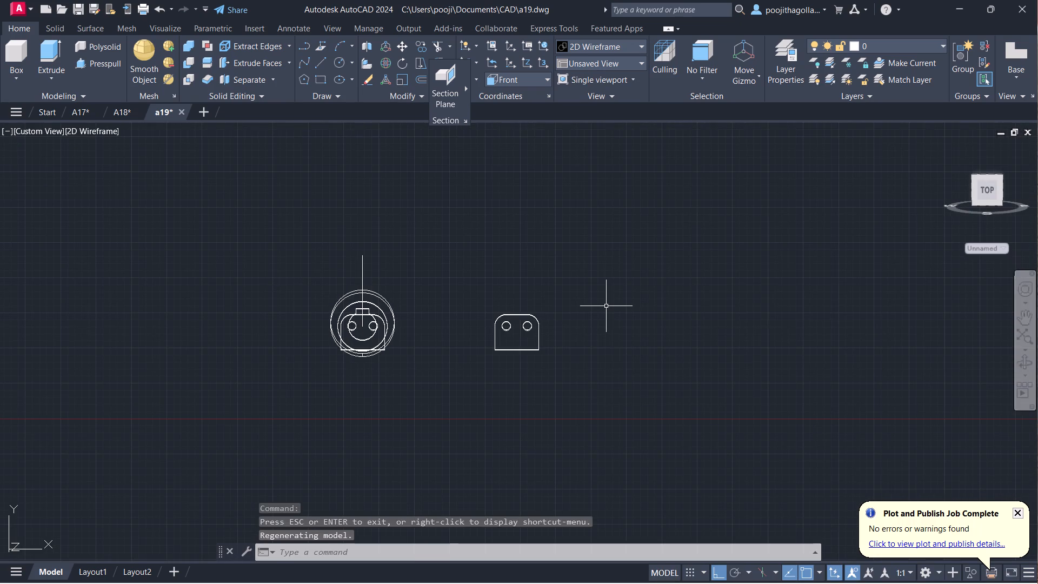
pyautogui.hotkey('ctrl', 'z')
# Draw a horizontal line 90 long in the clear space beyond and below the copied plate.
pyautogui.scroll(3, 521, 292)
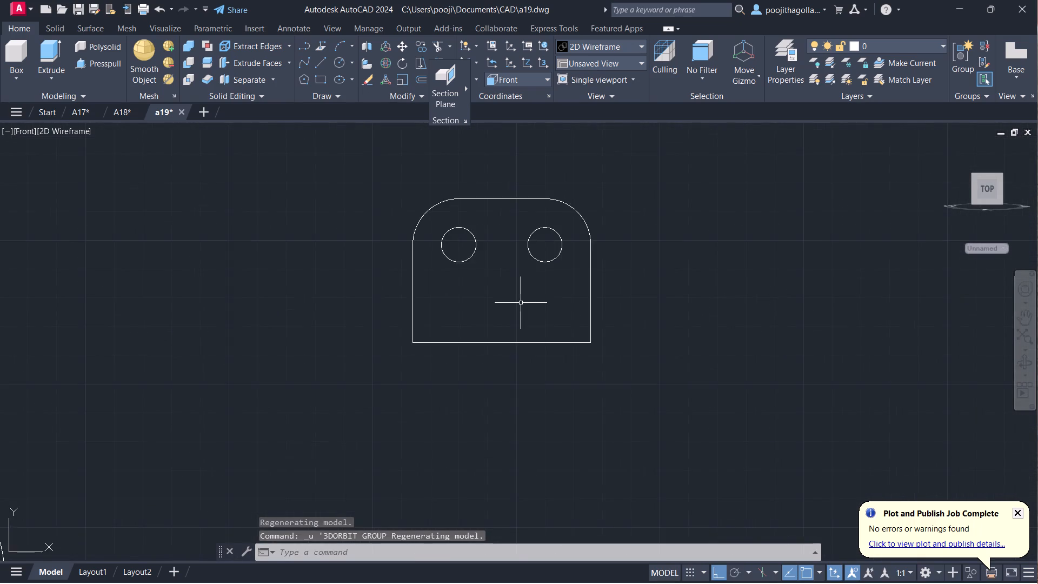
pyautogui.scroll(-3, 521, 303)
pyautogui.moveTo(521, 304); pyautogui.dragTo(491, 289, button='middle')
pyautogui.scroll(3, 491, 288)
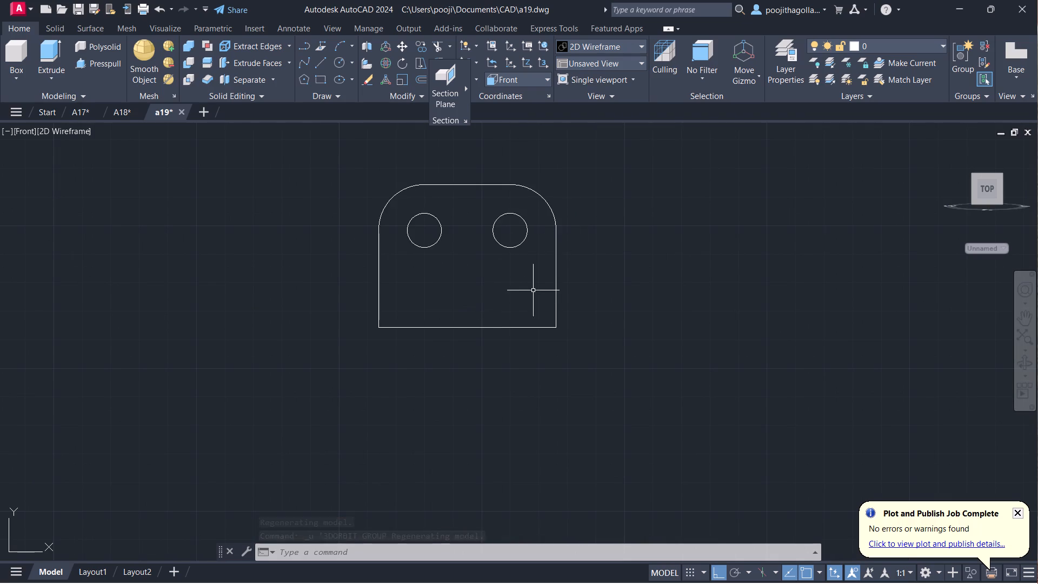
pyautogui.scroll(-2, 533, 290)
pyautogui.moveTo(517, 298); pyautogui.dragTo(442, 313, button='middle')
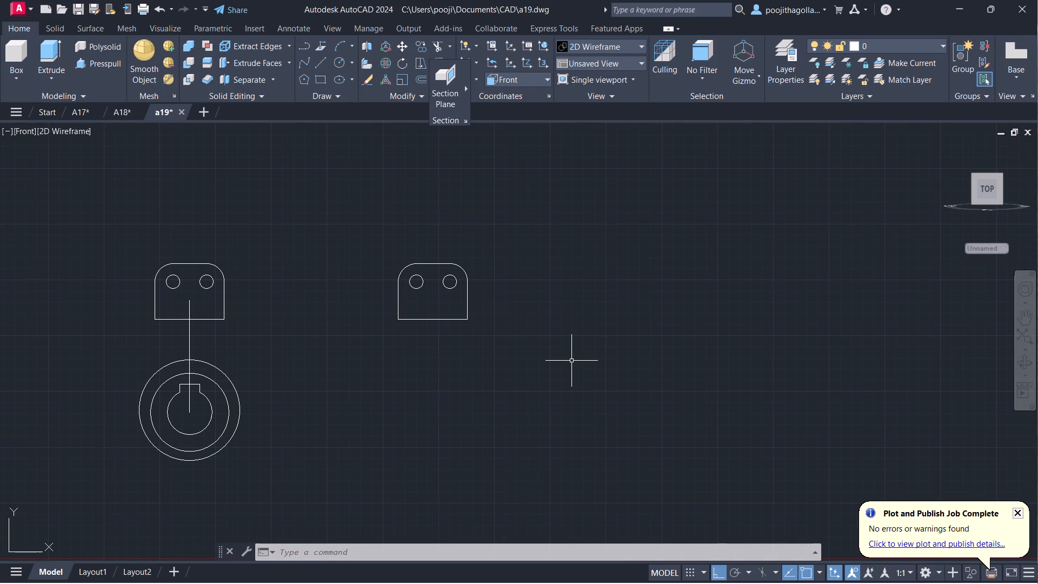
pyautogui.press('l')
pyautogui.press('Return')
pyautogui.click(549, 416)
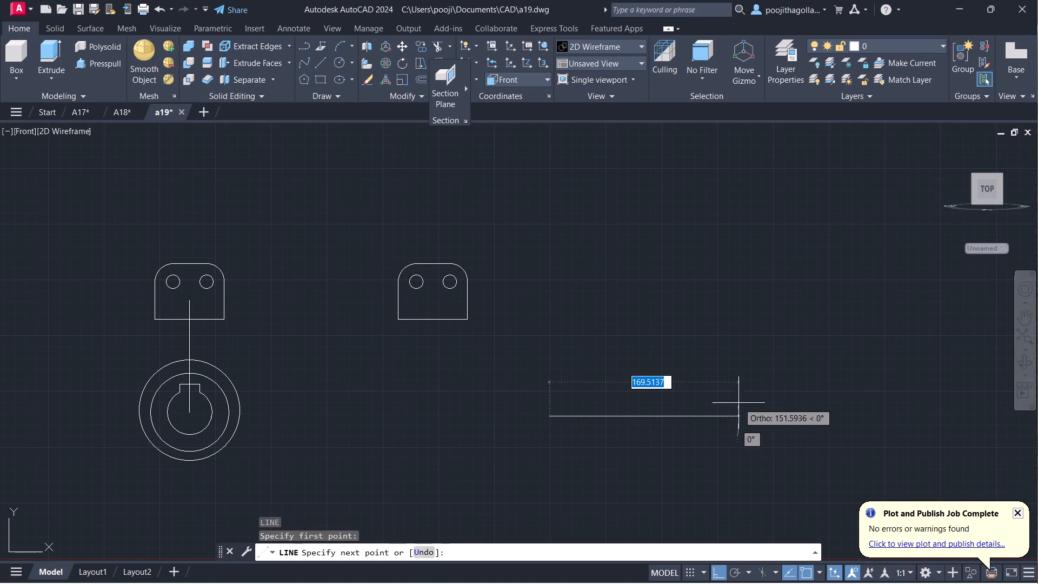
pyautogui.write('90')
pyautogui.press('Return')
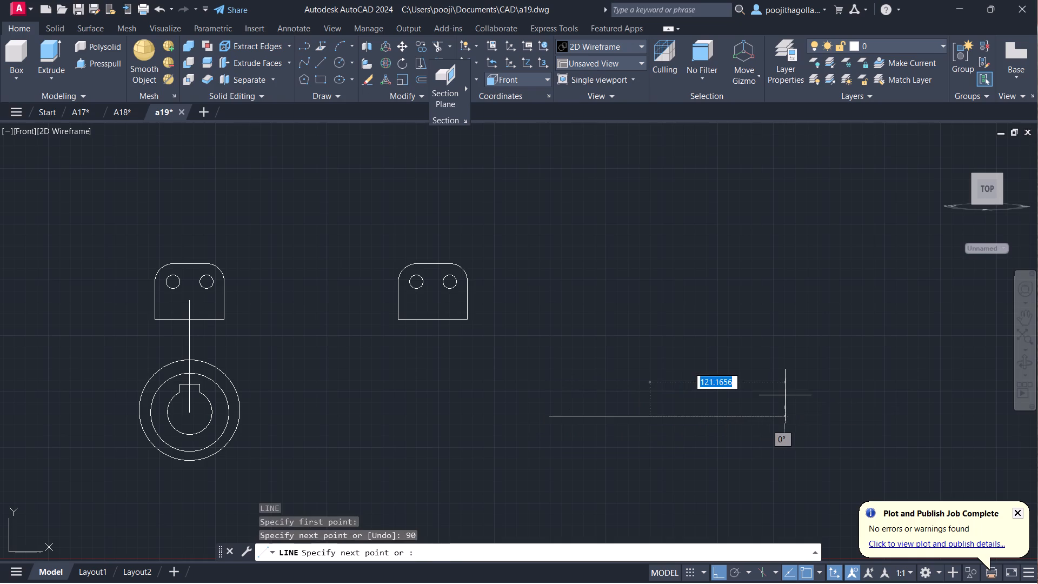
pyautogui.scroll(1, 598, 356)
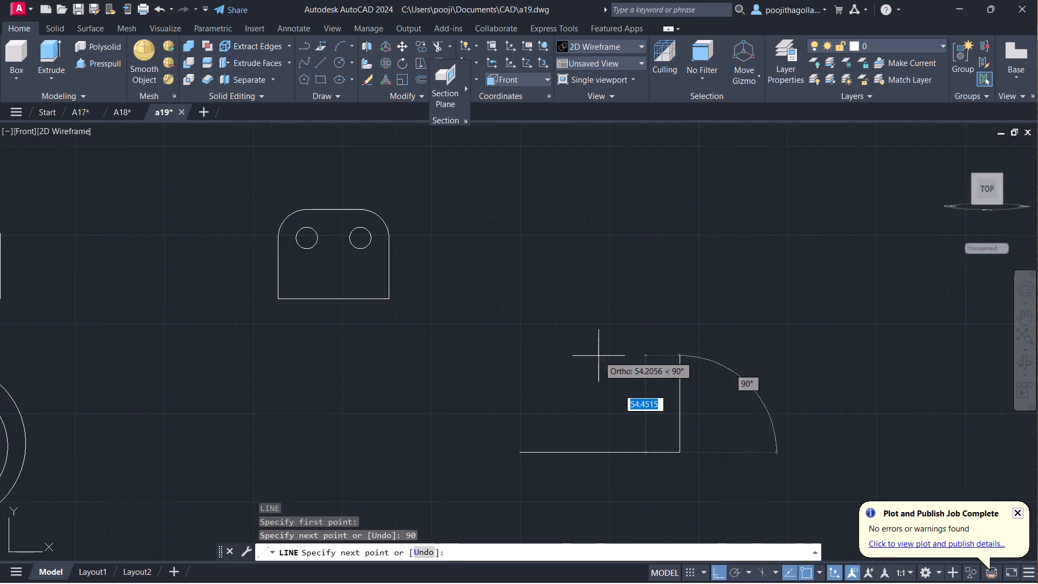
pyautogui.scroll(1, 598, 356)
pyautogui.moveTo(599, 356); pyautogui.dragTo(601, 346, button='middle')
pyautogui.press('Escape')
# Check the length of the copied plate's bottom edge with a temporary line between its corners.
pyautogui.moveTo(638, 341); pyautogui.dragTo(618, 303, button='middle')
pyautogui.press('l')
pyautogui.press('Return')
pyautogui.scroll(-1, 419, 280)
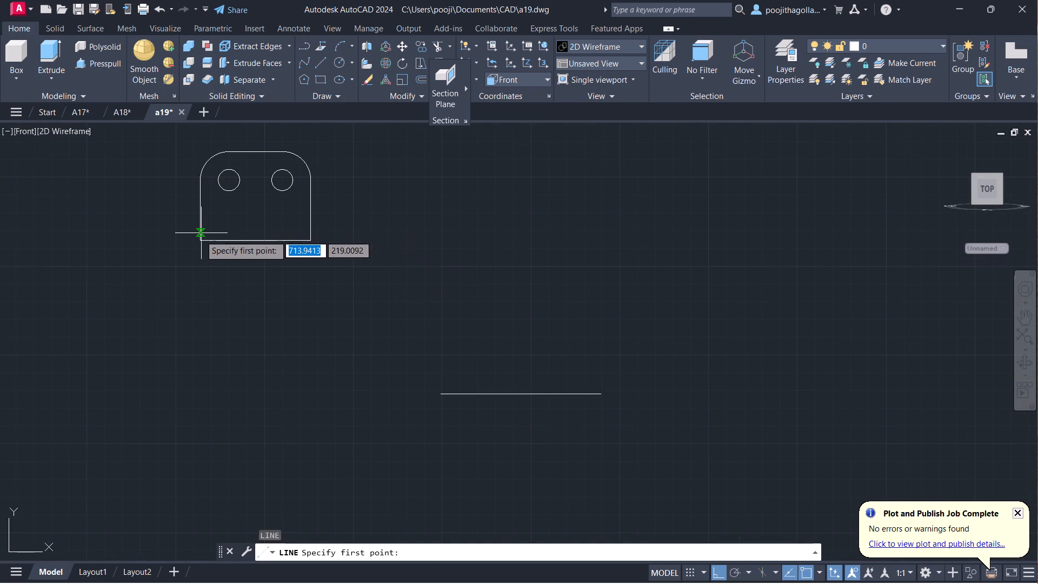
pyautogui.click(198, 243)
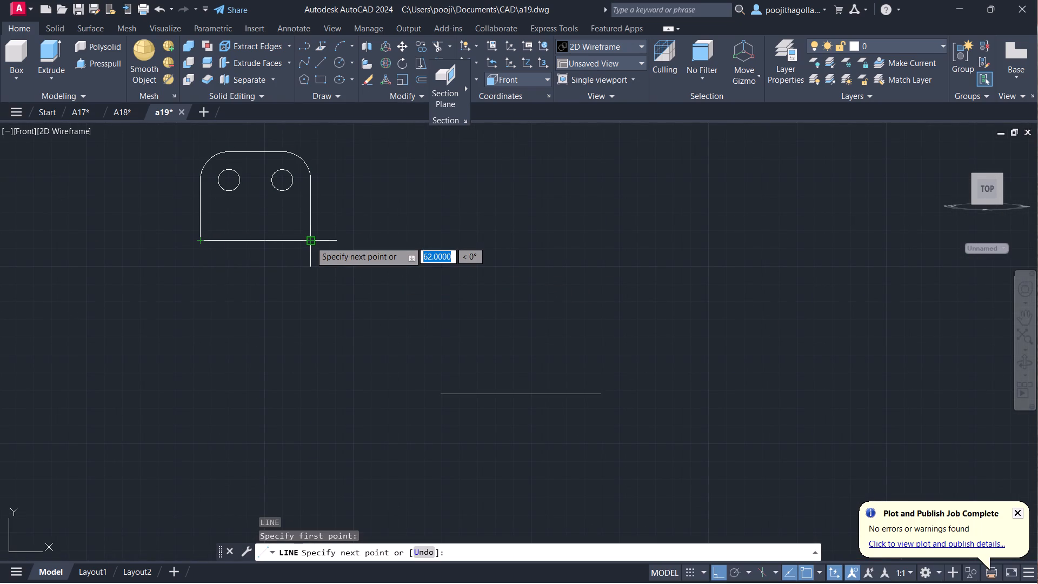
pyautogui.press('Escape')
# Check the length of the separate horizontal line with a temporary line between its endpoints.
pyautogui.moveTo(469, 319); pyautogui.dragTo(476, 337, button='middle')
pyautogui.scroll(-1, 475, 330)
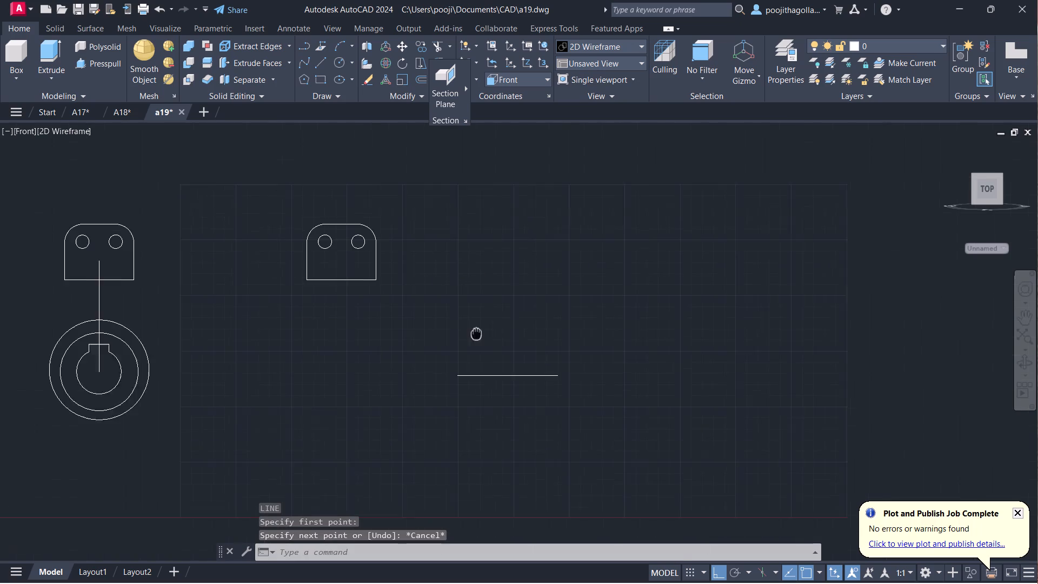
pyautogui.moveTo(476, 337); pyautogui.dragTo(477, 350, button='middle')
pyautogui.scroll(1, 477, 351)
pyautogui.moveTo(477, 351); pyautogui.dragTo(478, 335, button='middle')
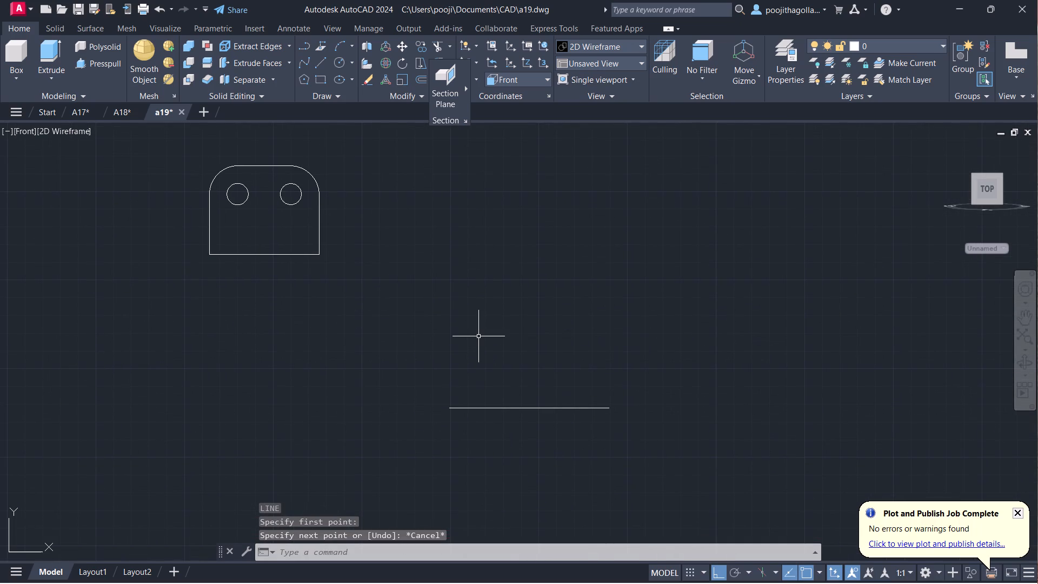
pyautogui.moveTo(546, 355); pyautogui.dragTo(555, 362, button='middle')
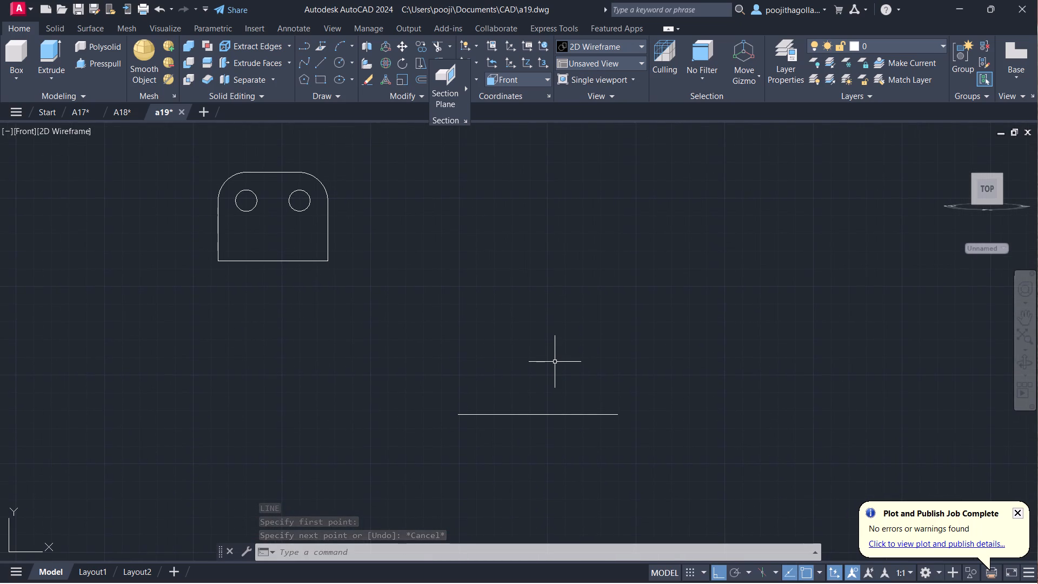
pyautogui.press('l')
pyautogui.press('Return')
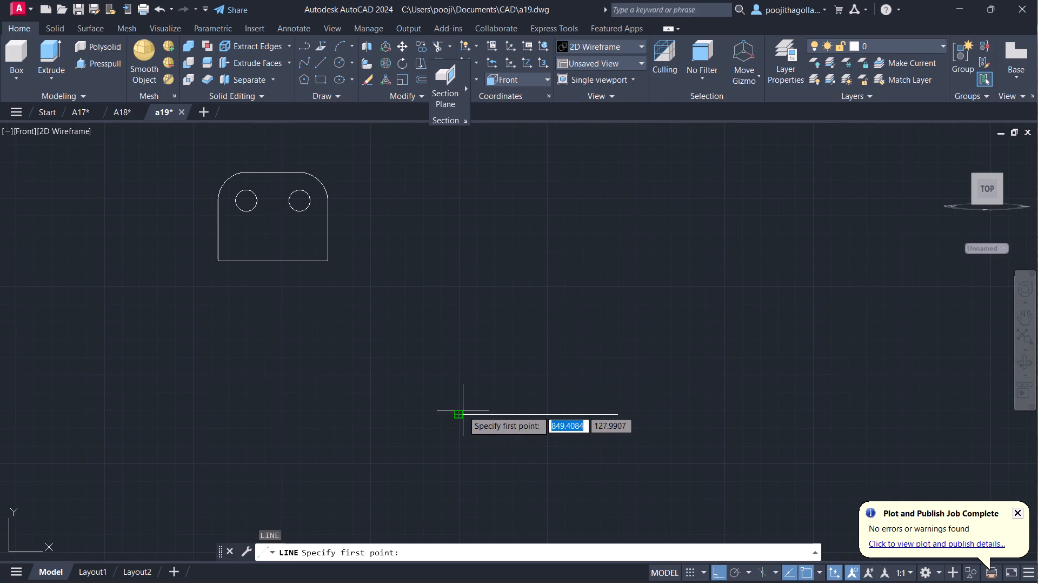
pyautogui.click(457, 414)
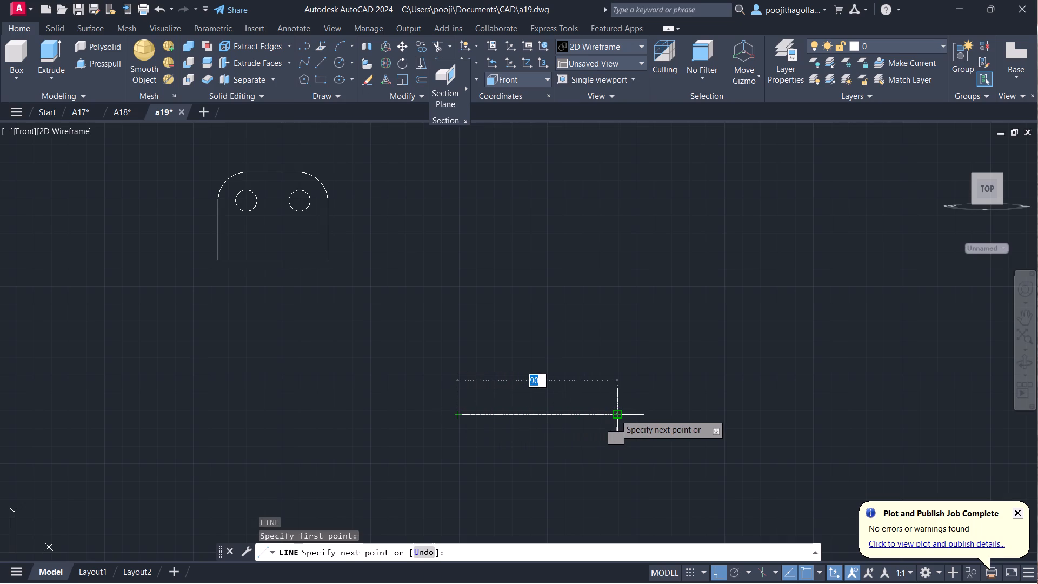
pyautogui.press('Escape')
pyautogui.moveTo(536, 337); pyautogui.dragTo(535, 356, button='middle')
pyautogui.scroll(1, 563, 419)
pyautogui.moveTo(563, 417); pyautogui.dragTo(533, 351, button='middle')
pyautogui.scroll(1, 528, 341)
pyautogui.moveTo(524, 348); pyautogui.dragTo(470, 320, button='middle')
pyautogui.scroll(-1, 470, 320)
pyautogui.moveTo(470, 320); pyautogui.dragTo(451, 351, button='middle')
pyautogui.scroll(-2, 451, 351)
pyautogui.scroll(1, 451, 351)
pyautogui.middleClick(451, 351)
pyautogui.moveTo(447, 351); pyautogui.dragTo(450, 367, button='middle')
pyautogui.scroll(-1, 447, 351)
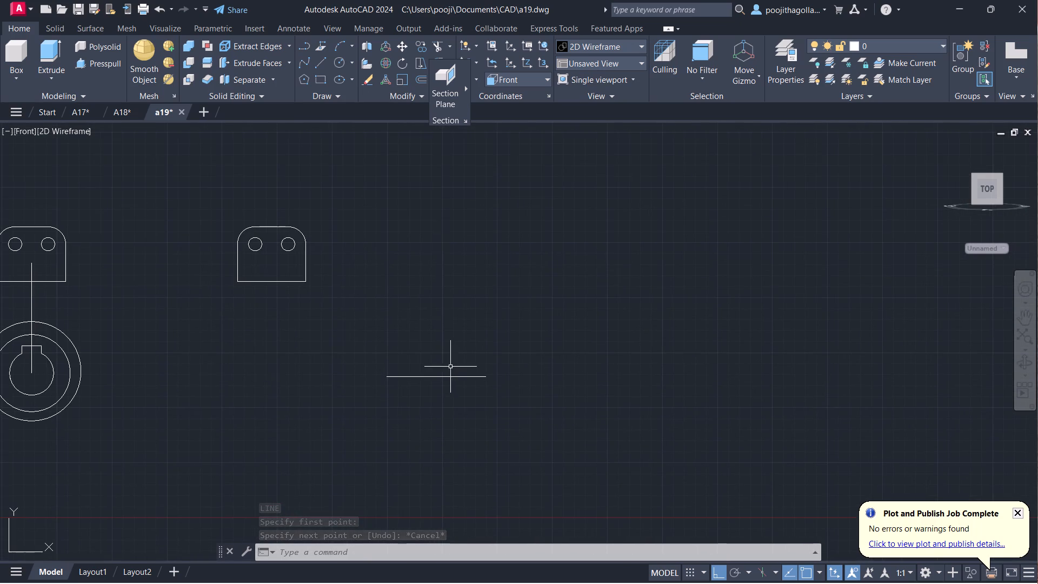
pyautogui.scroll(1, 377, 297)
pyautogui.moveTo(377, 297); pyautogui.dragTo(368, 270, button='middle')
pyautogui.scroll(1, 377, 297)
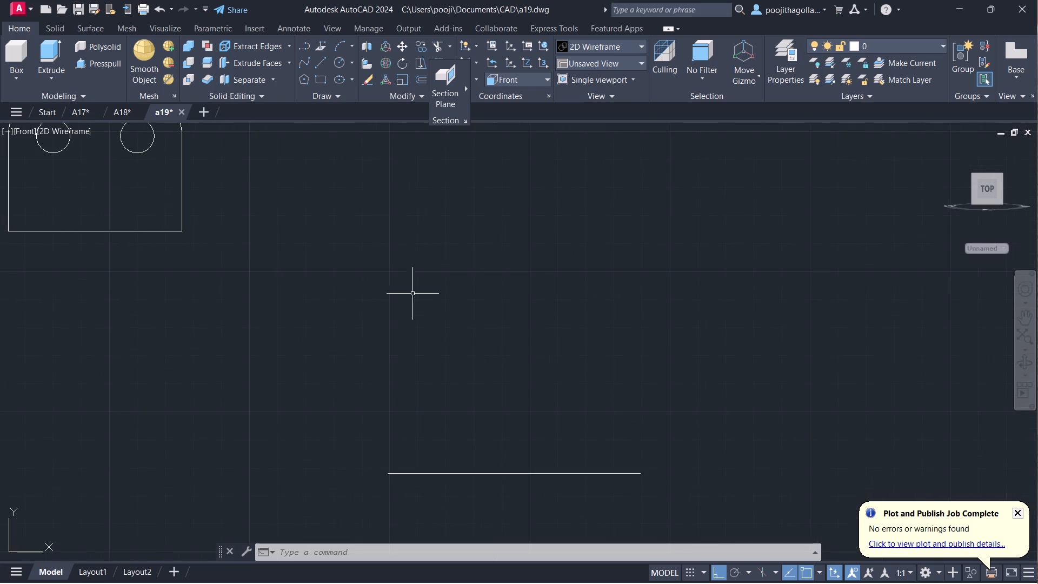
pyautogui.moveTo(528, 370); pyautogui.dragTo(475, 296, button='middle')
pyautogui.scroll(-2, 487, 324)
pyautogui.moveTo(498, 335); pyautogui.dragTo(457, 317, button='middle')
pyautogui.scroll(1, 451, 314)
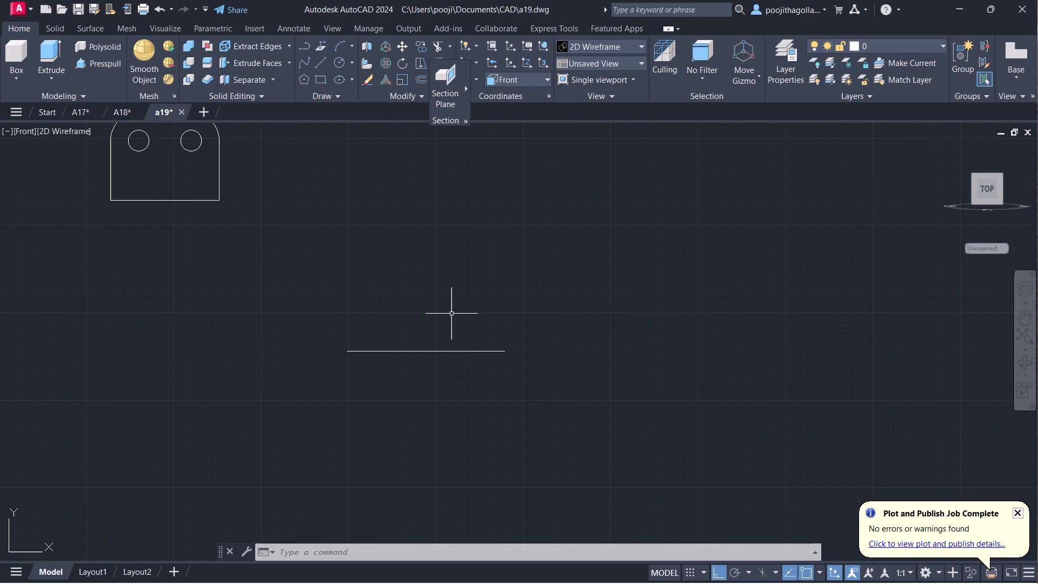
# Complete a 90 by 34 rectangle above the horizontal line, drawing its two 34-long sides and 90-long top edge.
pyautogui.press('l')
pyautogui.press('Return')
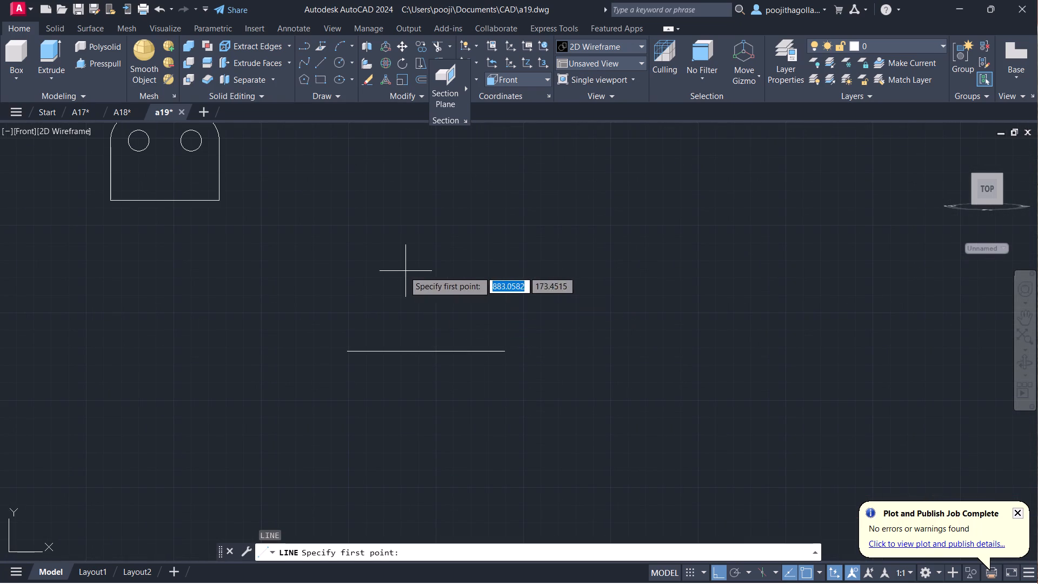
pyautogui.moveTo(348, 350); pyautogui.dragTo(348, 344)
pyautogui.write('34')
pyautogui.press('Return')
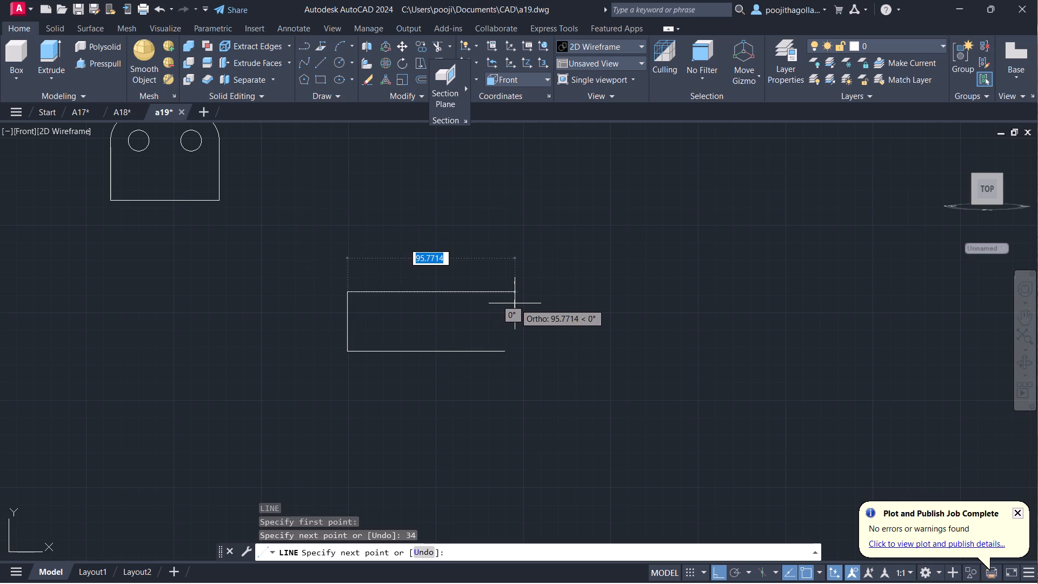
pyautogui.write('90')
pyautogui.press('Return')
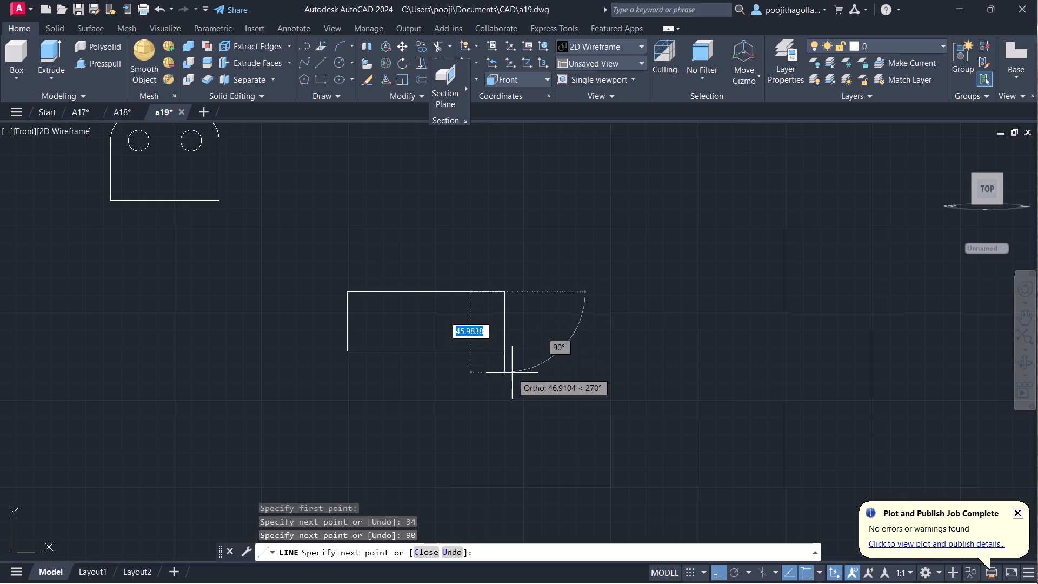
pyautogui.click(507, 354)
pyautogui.press('`')
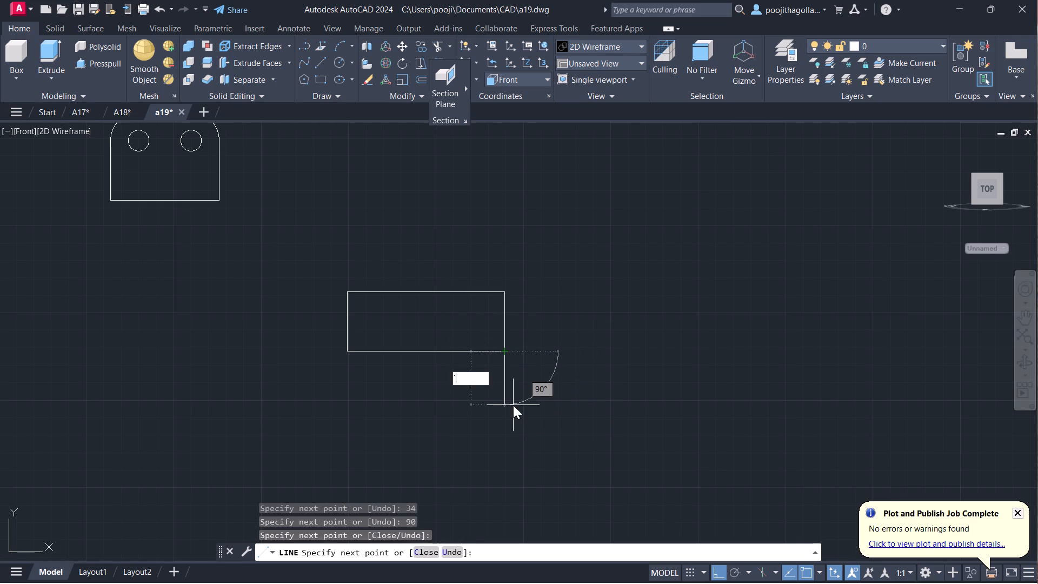
pyautogui.press('Escape')
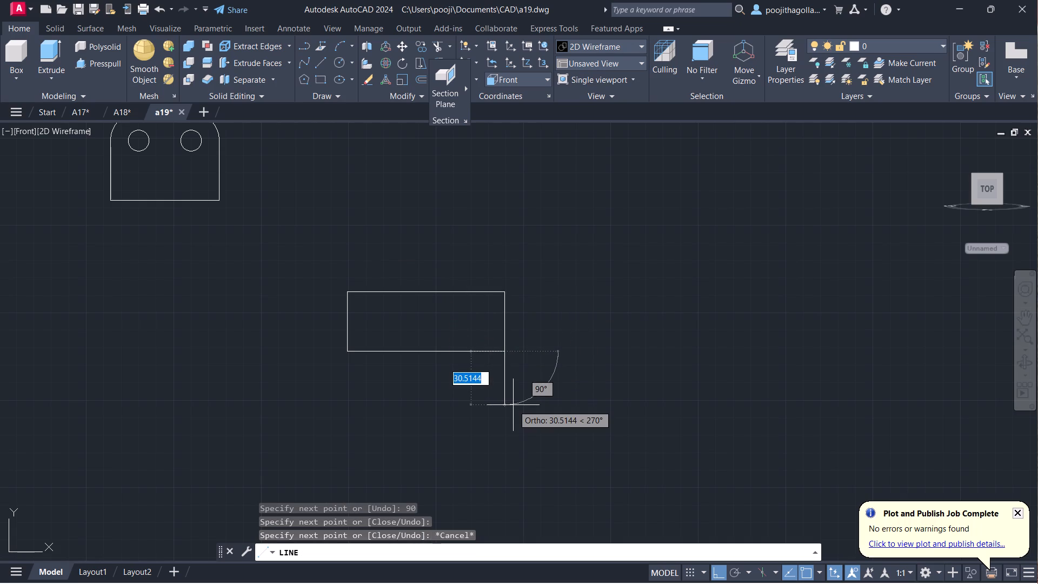
# Extend the 90 by 34 rectangle upward with a 16-high, 90-long outline closed back at its upper right corner.
pyautogui.press('Escape')
pyautogui.press('l')
pyautogui.press('Return')
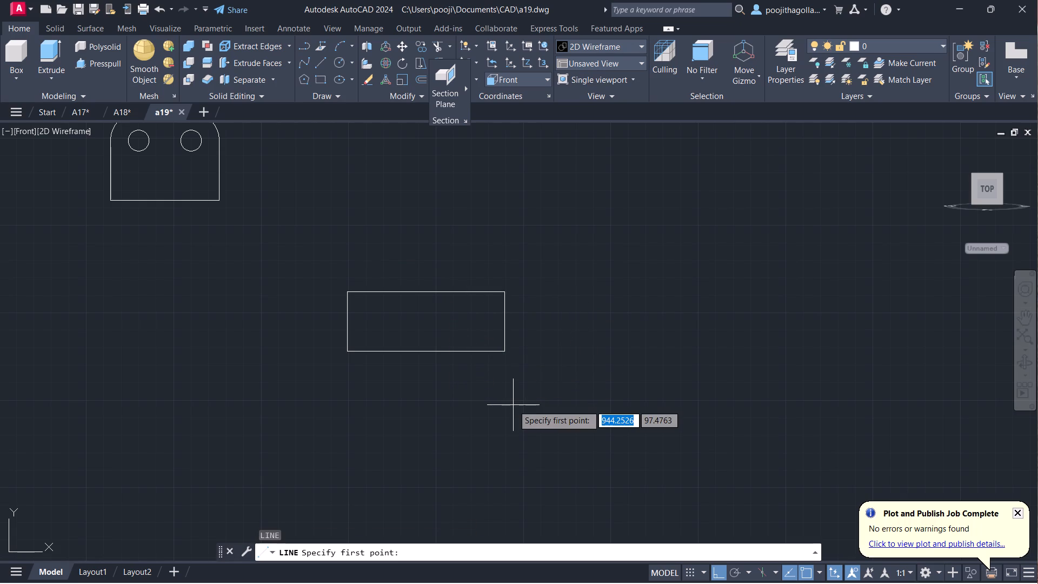
pyautogui.scroll(1, 433, 303)
pyautogui.moveTo(432, 305); pyautogui.dragTo(451, 375, button='middle')
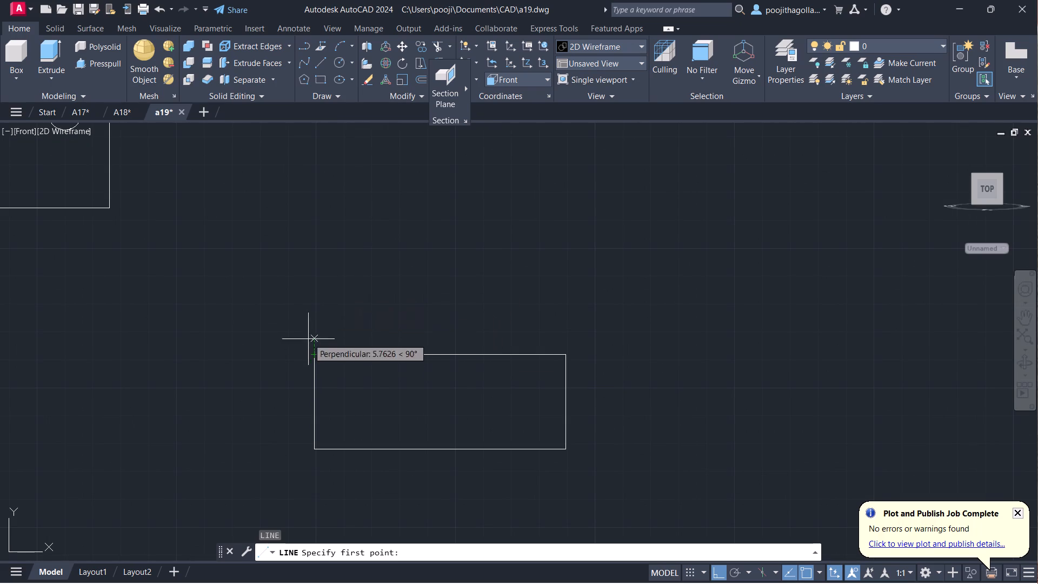
pyautogui.click(316, 353)
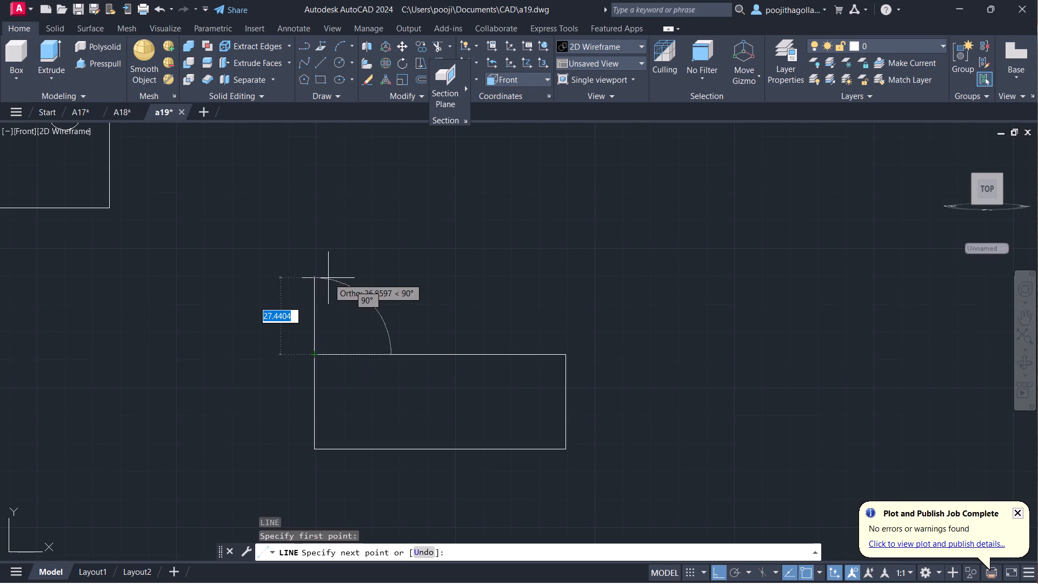
pyautogui.write('16')
pyautogui.press('Return')
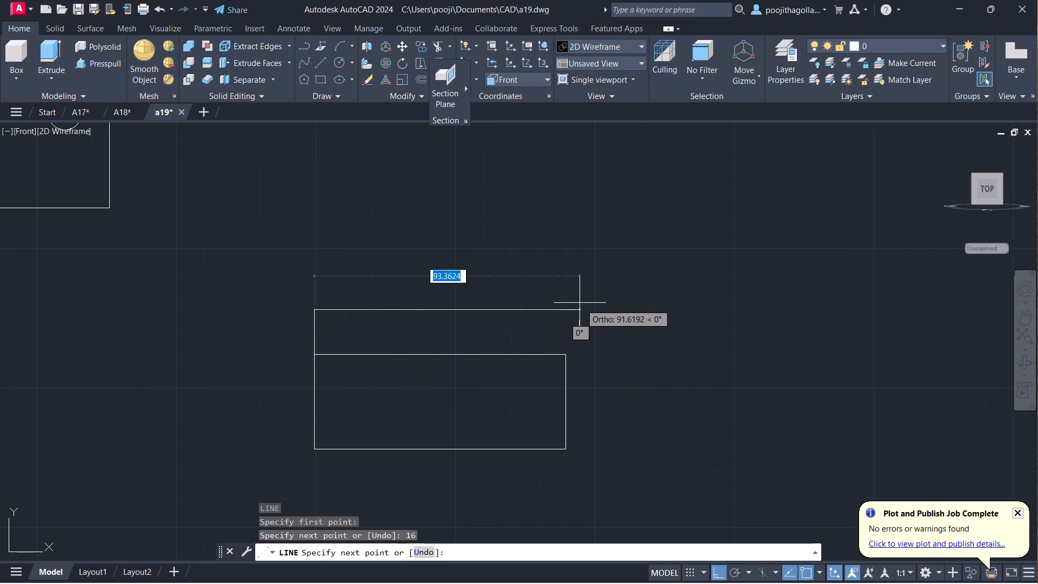
pyautogui.write('90')
pyautogui.press('Return')
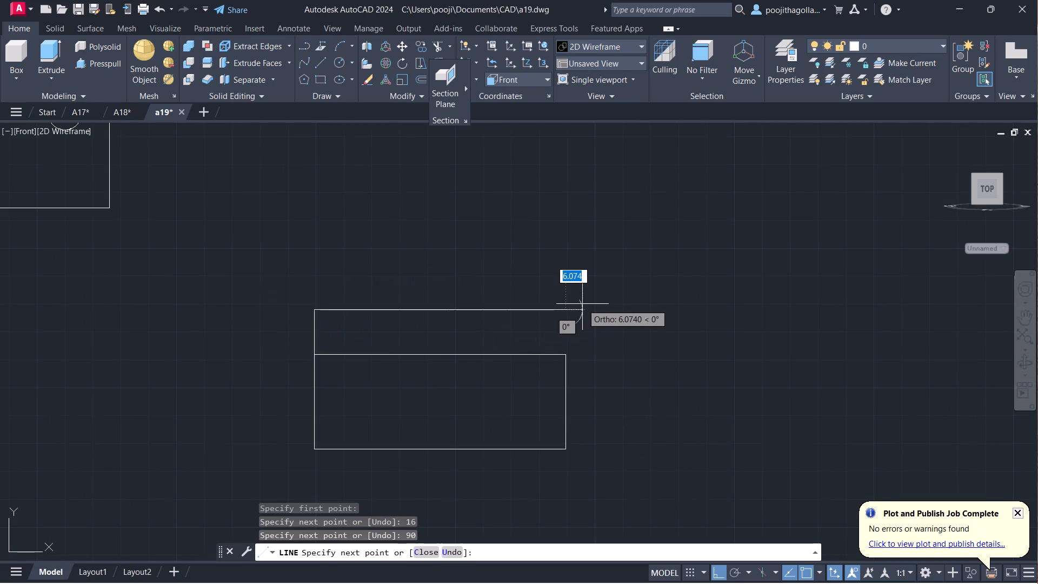
pyautogui.click(563, 358)
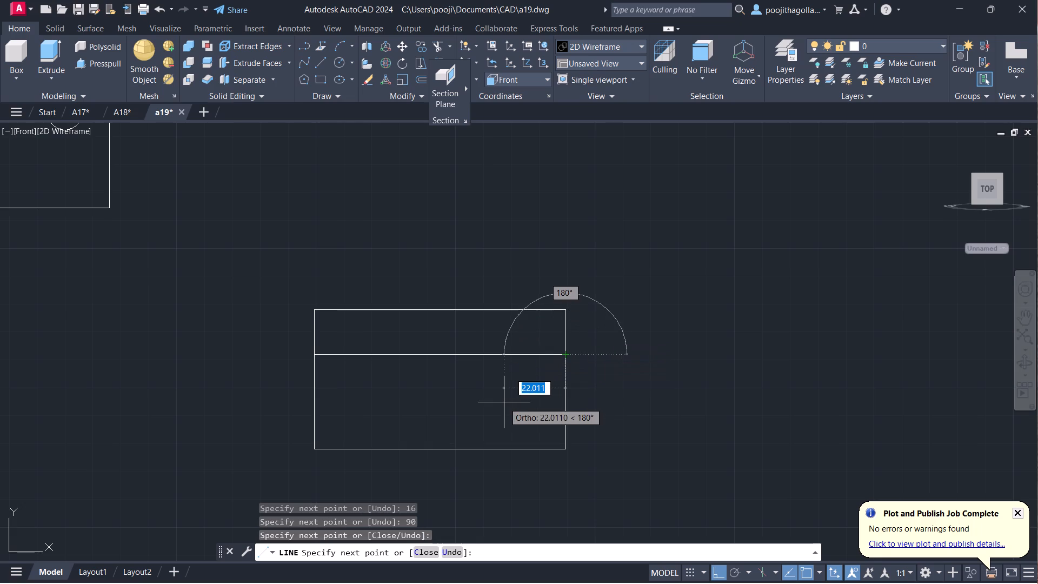
pyautogui.press('Escape')
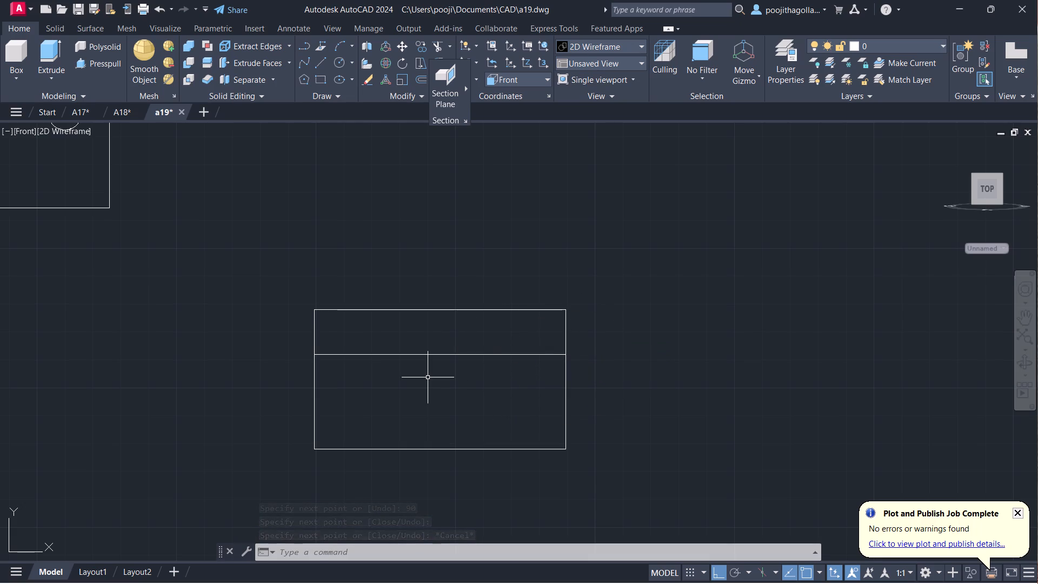
# Draw a 15-long construction line leftward from the midpoint of the rectangle's inner dividing line.
pyautogui.press('l')
pyautogui.press('Return')
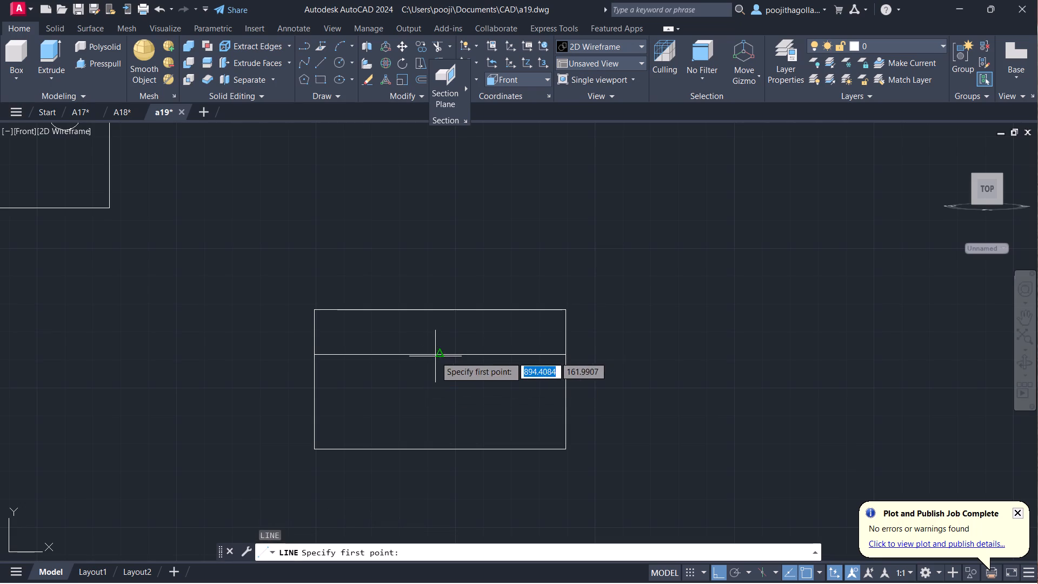
pyautogui.click(439, 353)
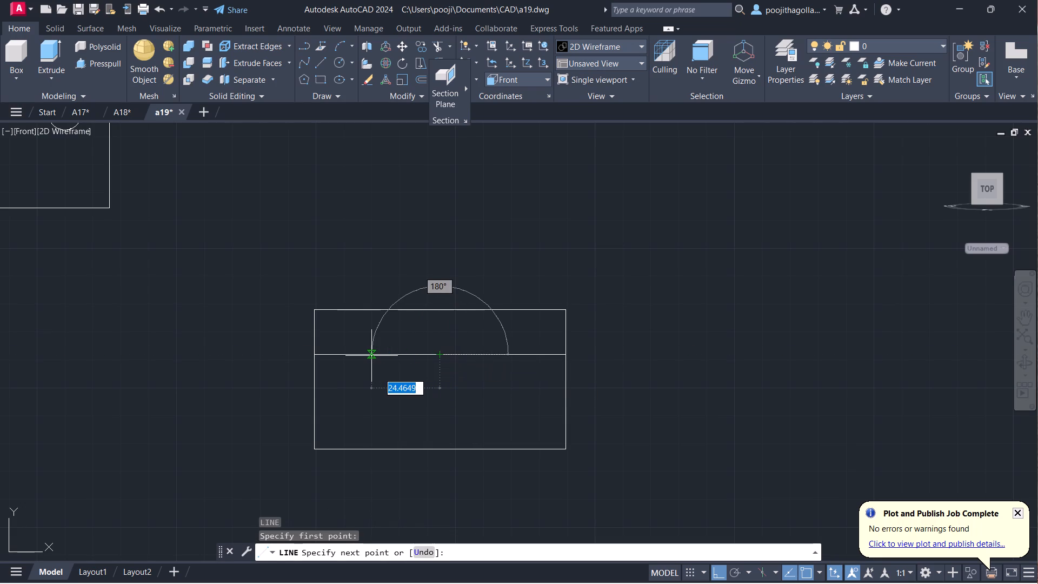
pyautogui.write('15')
pyautogui.press('Return')
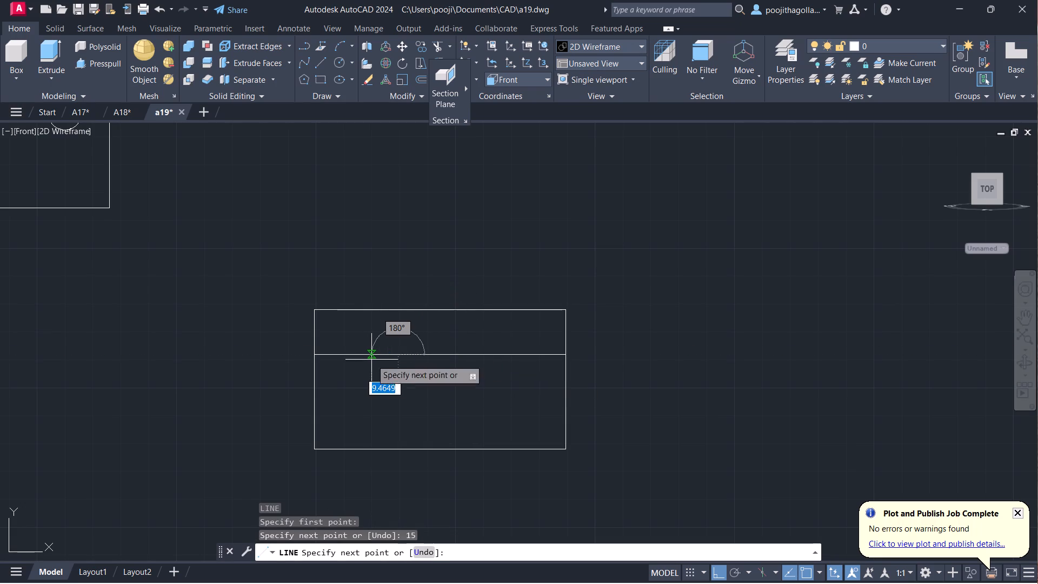
pyautogui.press('Escape')
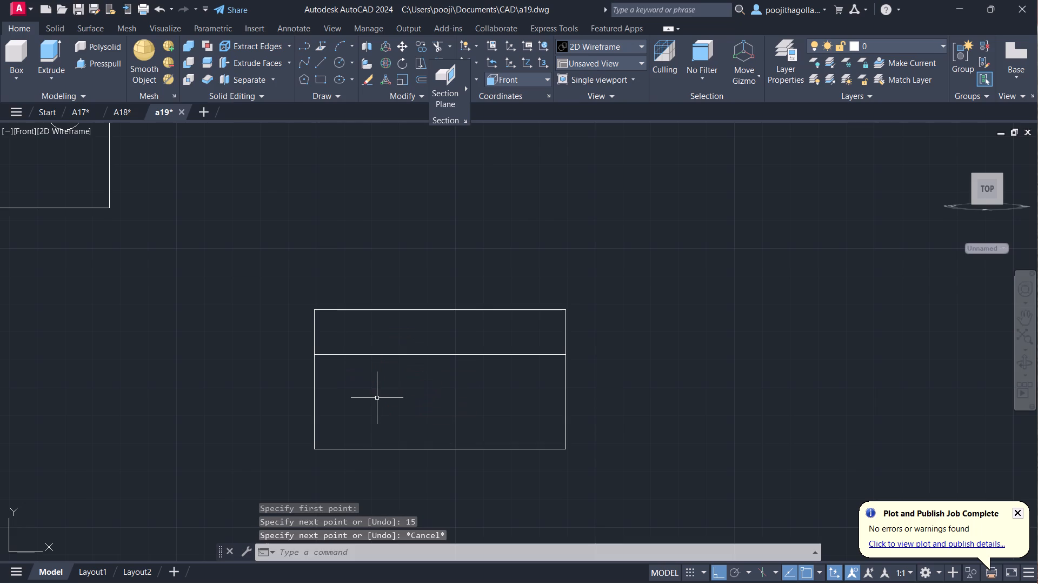
# Delete the 90-long inner dividing line, keeping the short construction line.
pyautogui.click(347, 354)
pyautogui.press('Delete')
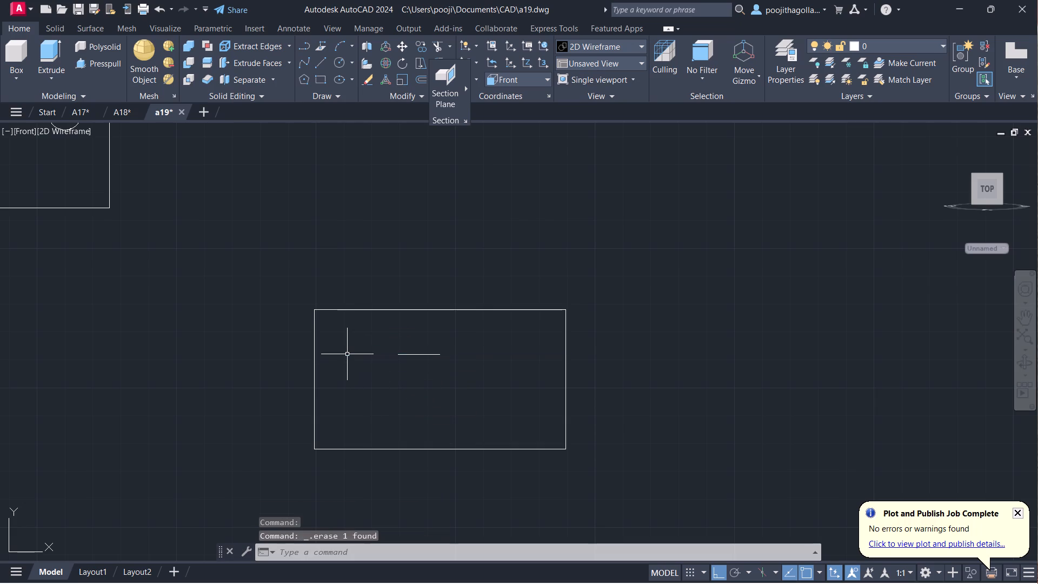
# Draw a second 15-long construction line rightward from the first one's midpoint-side end.
pyautogui.press('l')
pyautogui.press('Return')
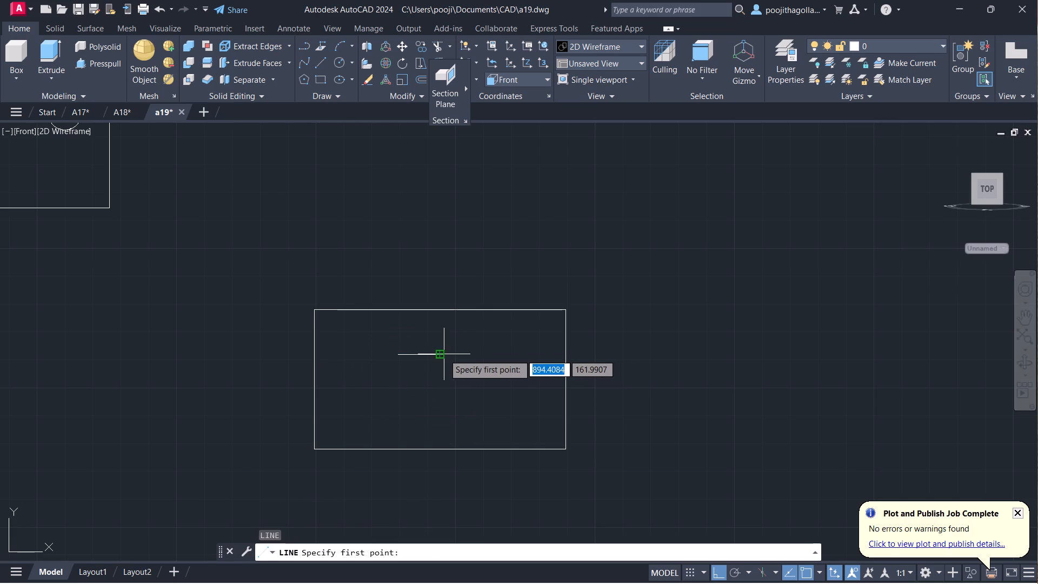
pyautogui.click(442, 355)
pyautogui.write('15')
pyautogui.press('Return')
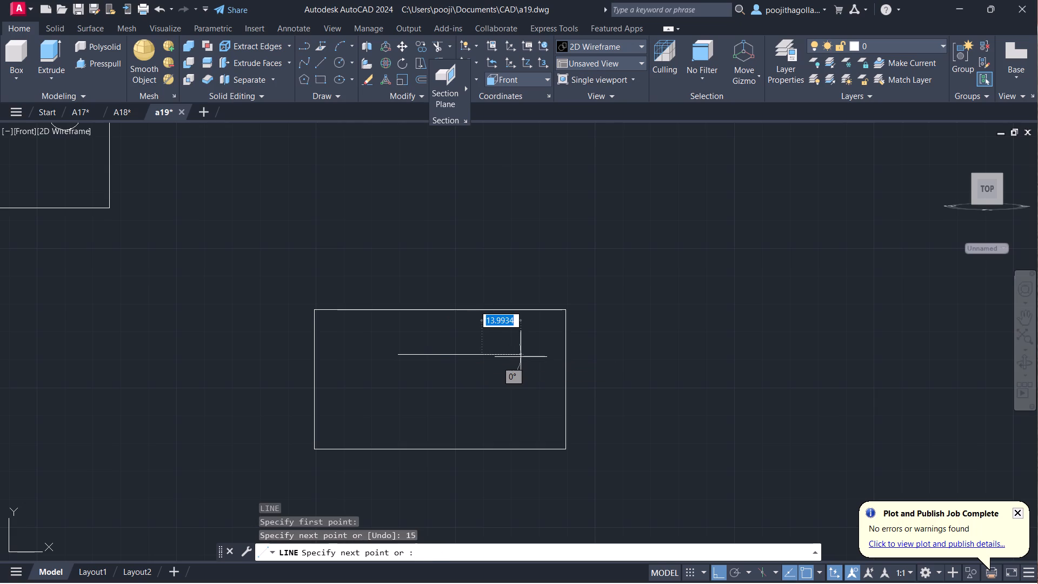
pyautogui.press('Escape')
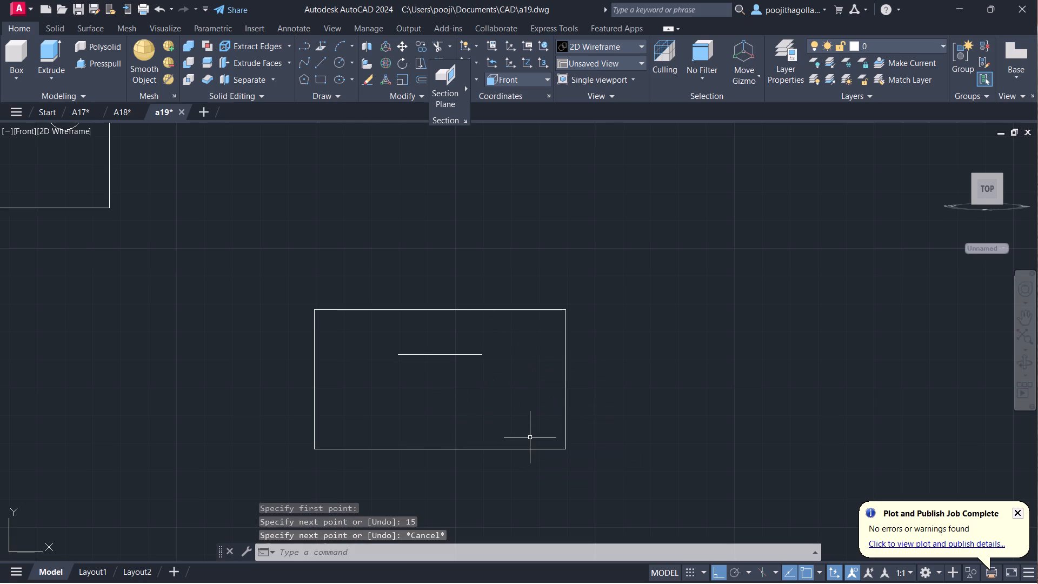
# Draw a circle of radius 6 centred on the left end of the construction lines.
pyautogui.press('c')
pyautogui.press('Return')
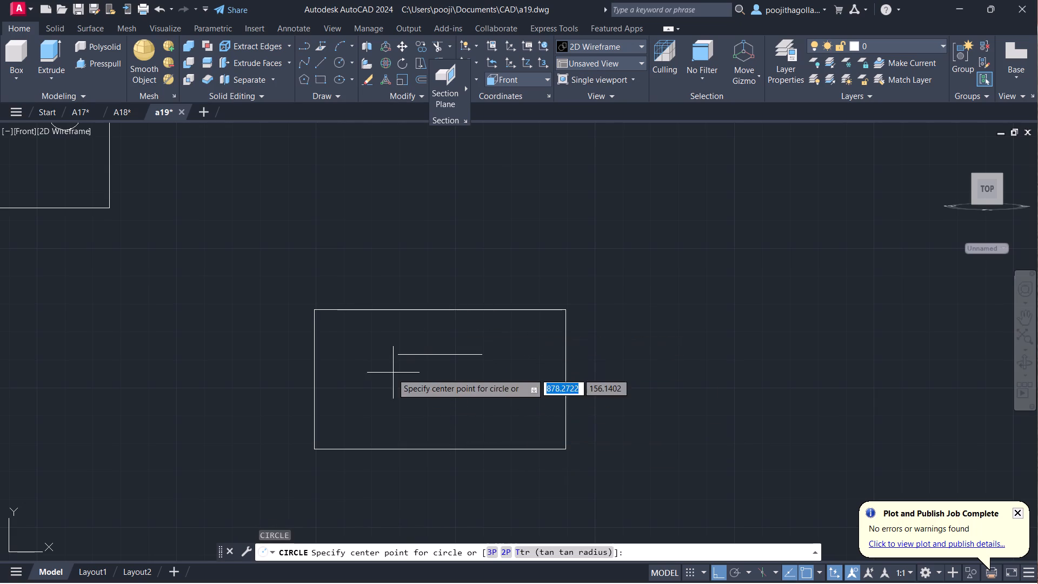
pyautogui.click(401, 355)
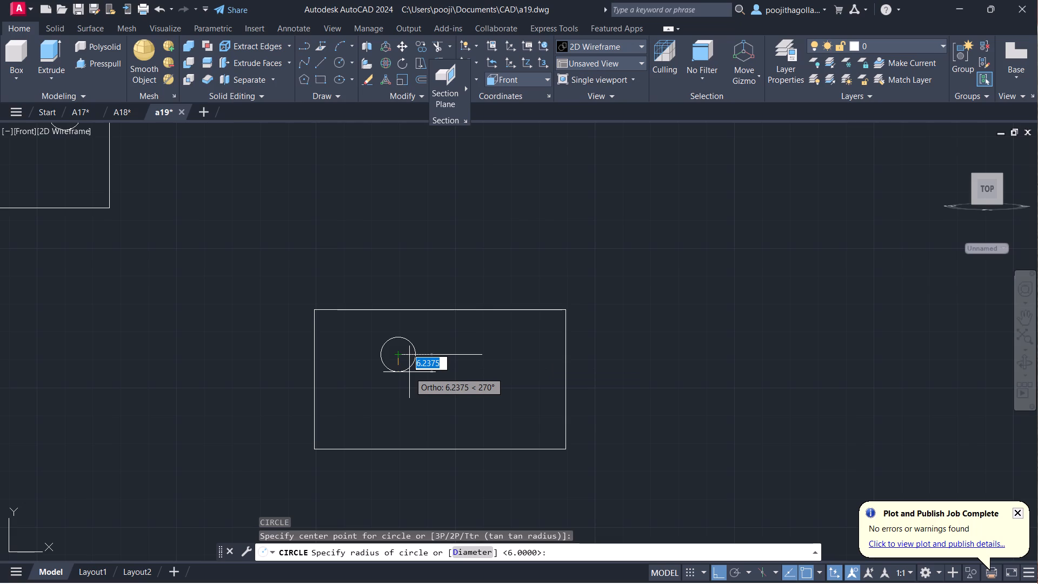
pyautogui.press('6')
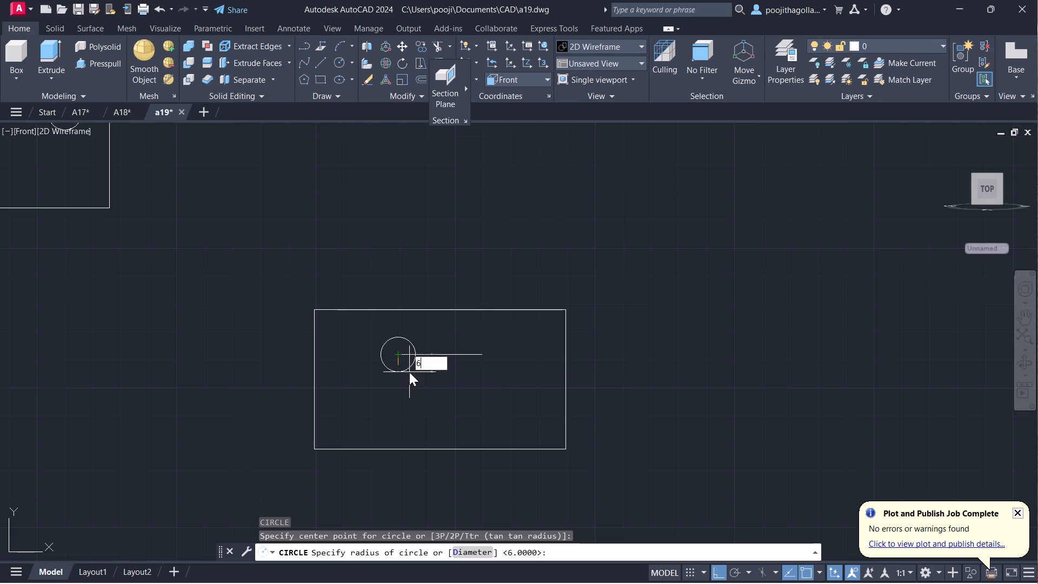
pyautogui.press('Return')
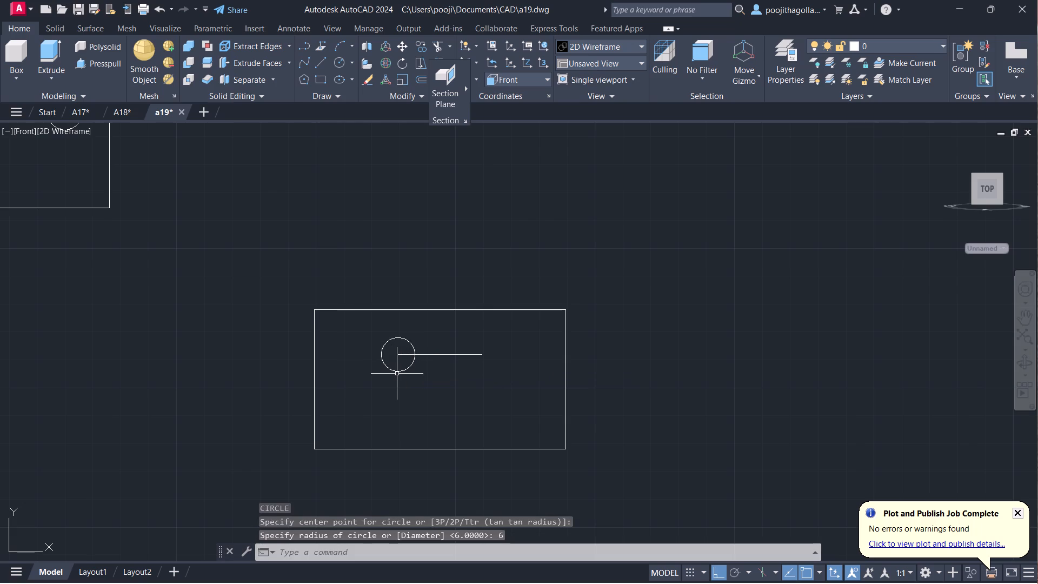
# Copy the radius 6 circle from its centre to the right end of the construction lines.
pyautogui.click(399, 372)
pyautogui.moveTo(410, 391); pyautogui.dragTo(410, 404, button='middle')
pyautogui.scroll(1, 414, 396)
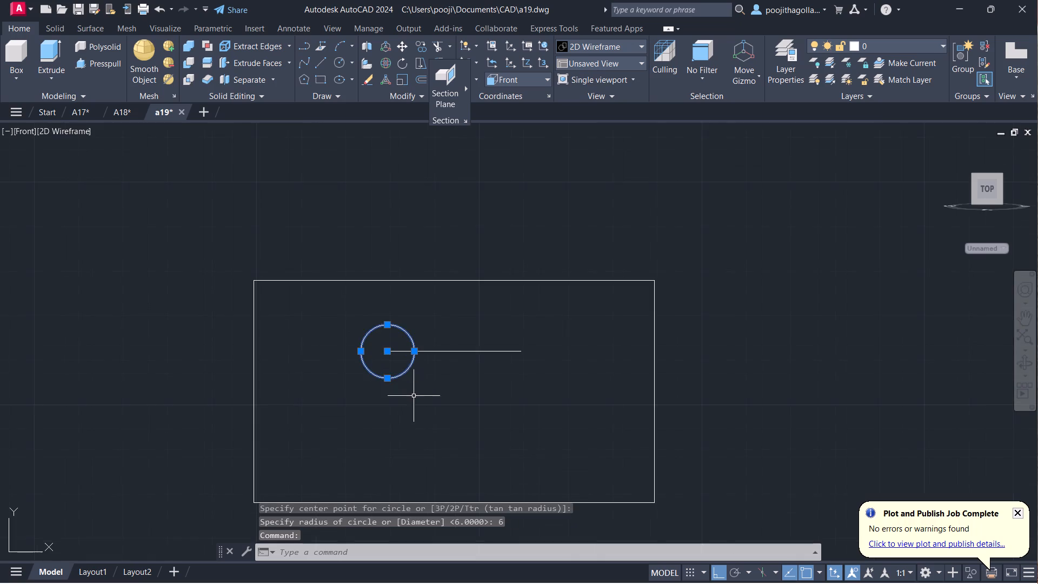
pyautogui.scroll(1, 414, 396)
pyautogui.moveTo(414, 396); pyautogui.dragTo(402, 414, button='middle')
pyautogui.write('CO')
pyautogui.press('Return')
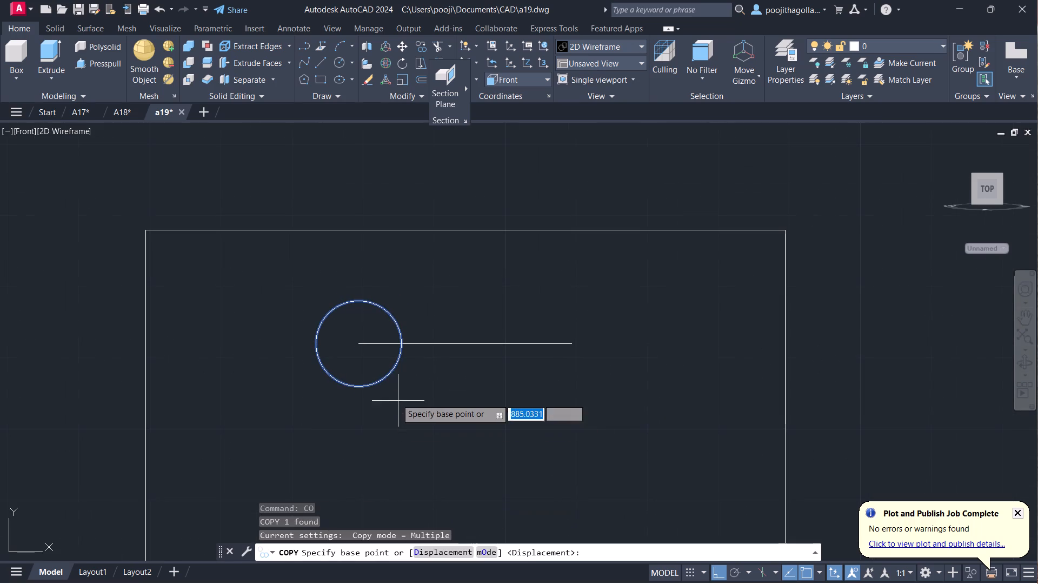
pyautogui.moveTo(362, 344); pyautogui.dragTo(368, 344)
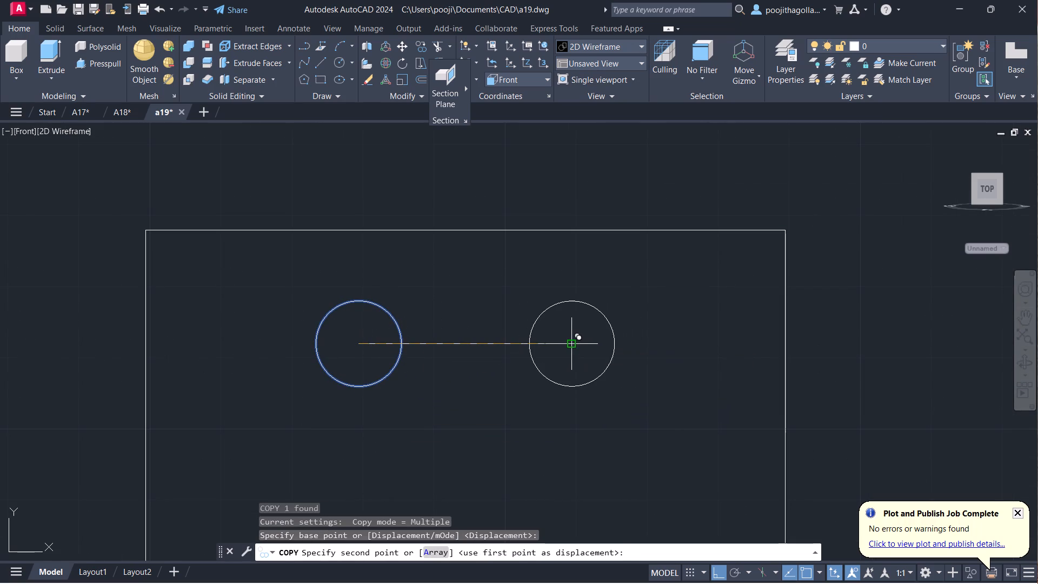
pyautogui.click(569, 343)
pyautogui.press('Escape')
pyautogui.scroll(-1, 536, 414)
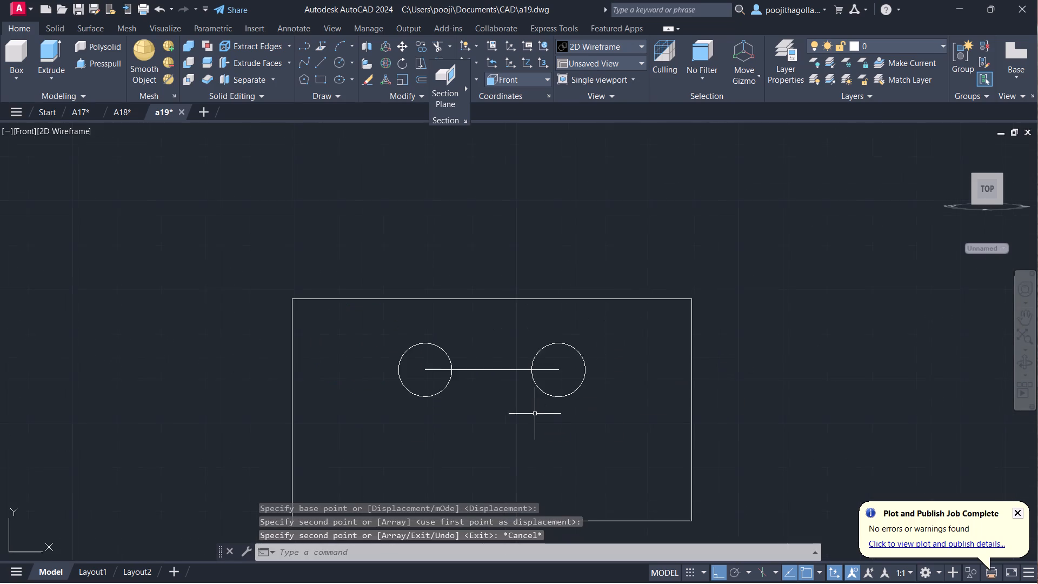
# Erase both 15-long construction lines between the two circles.
pyautogui.moveTo(530, 415); pyautogui.dragTo(511, 382, button='middle')
pyautogui.moveTo(482, 322); pyautogui.dragTo(475, 340)
pyautogui.click(448, 379)
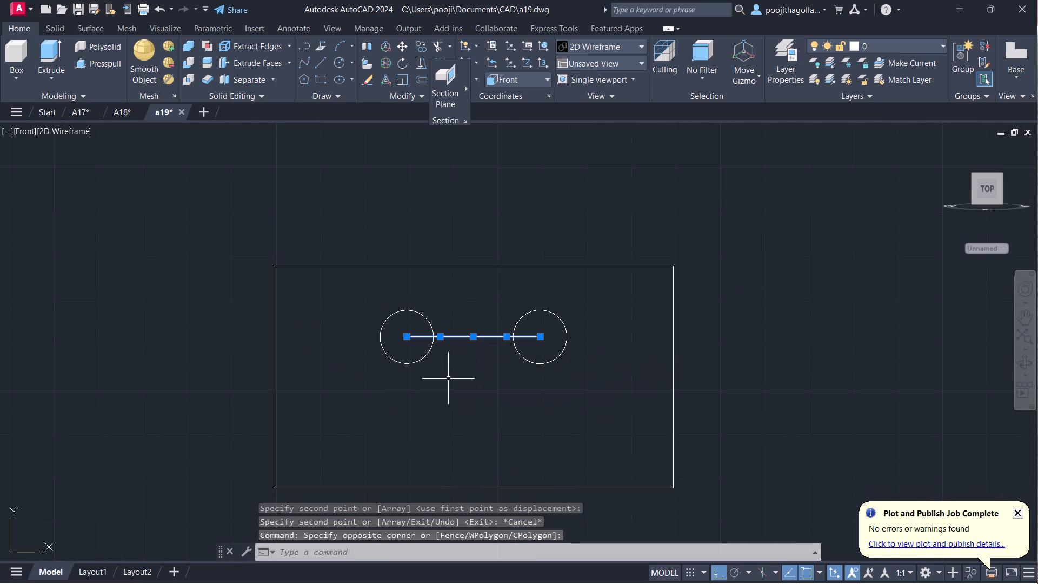
pyautogui.press('Delete')
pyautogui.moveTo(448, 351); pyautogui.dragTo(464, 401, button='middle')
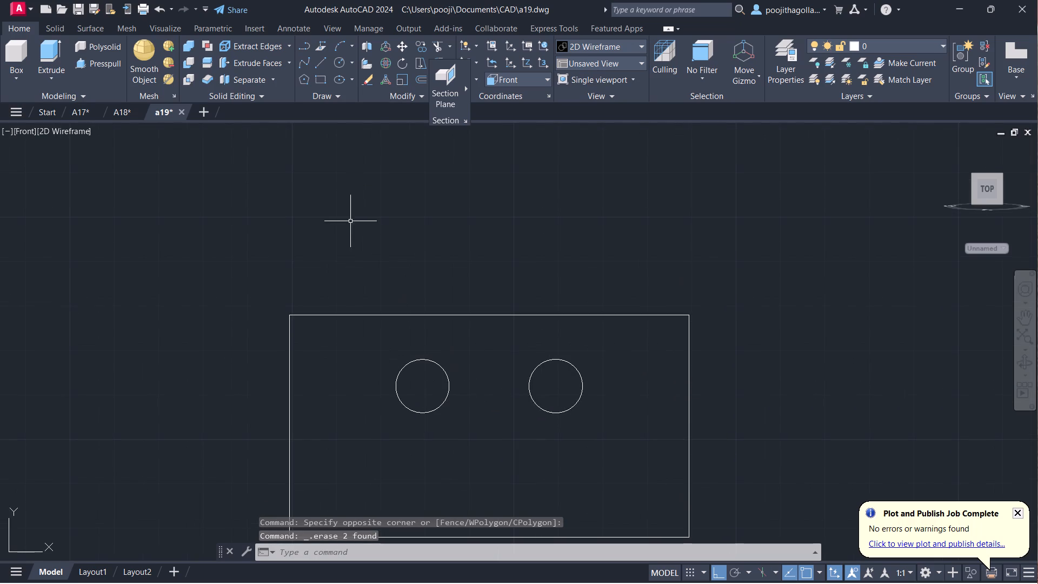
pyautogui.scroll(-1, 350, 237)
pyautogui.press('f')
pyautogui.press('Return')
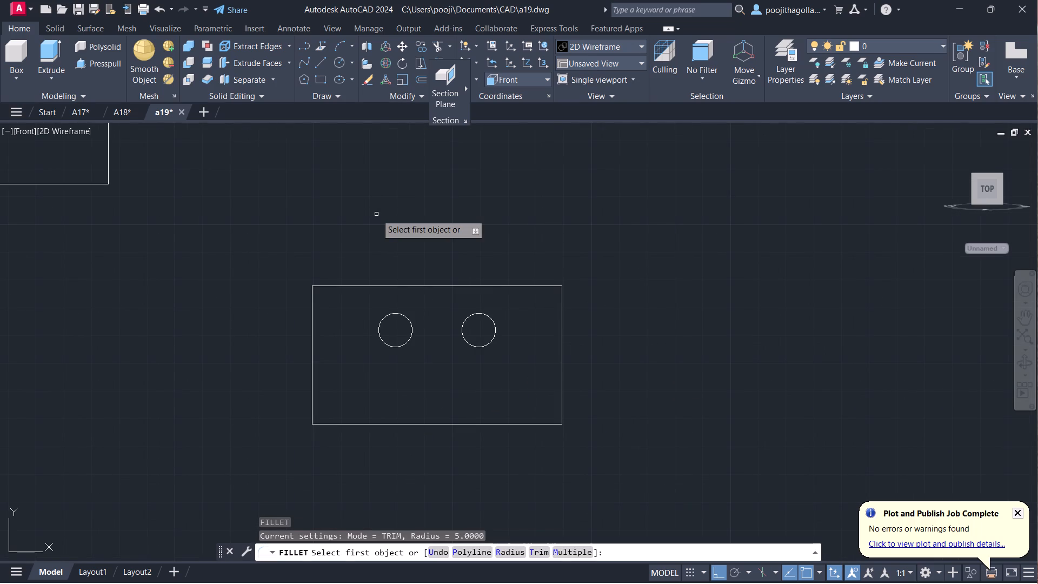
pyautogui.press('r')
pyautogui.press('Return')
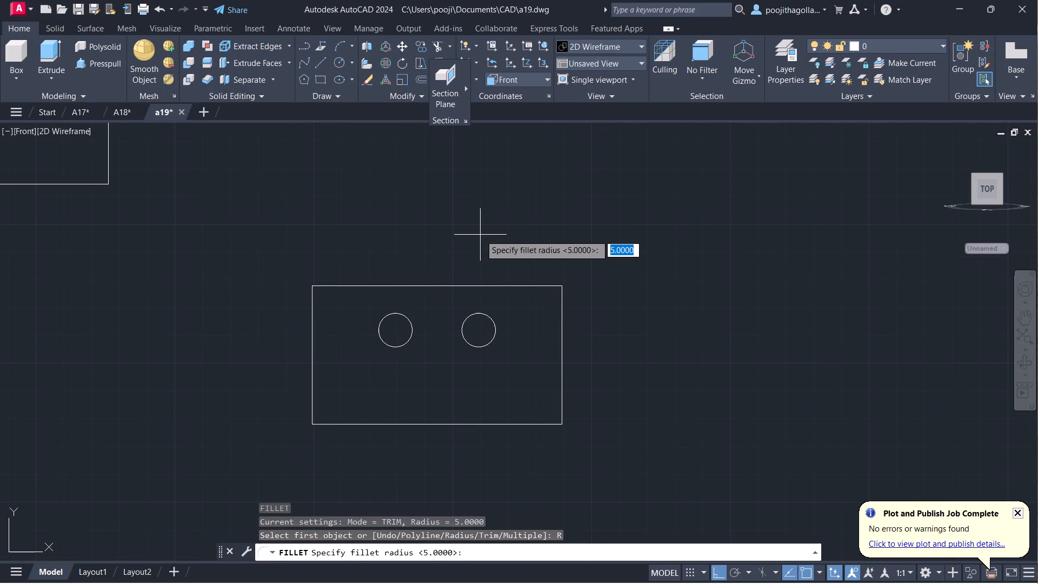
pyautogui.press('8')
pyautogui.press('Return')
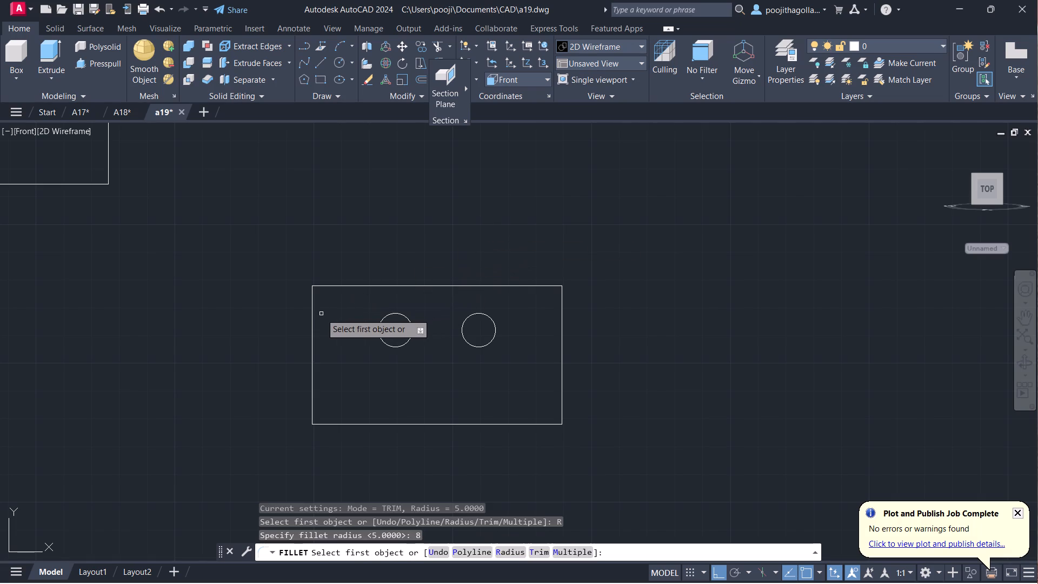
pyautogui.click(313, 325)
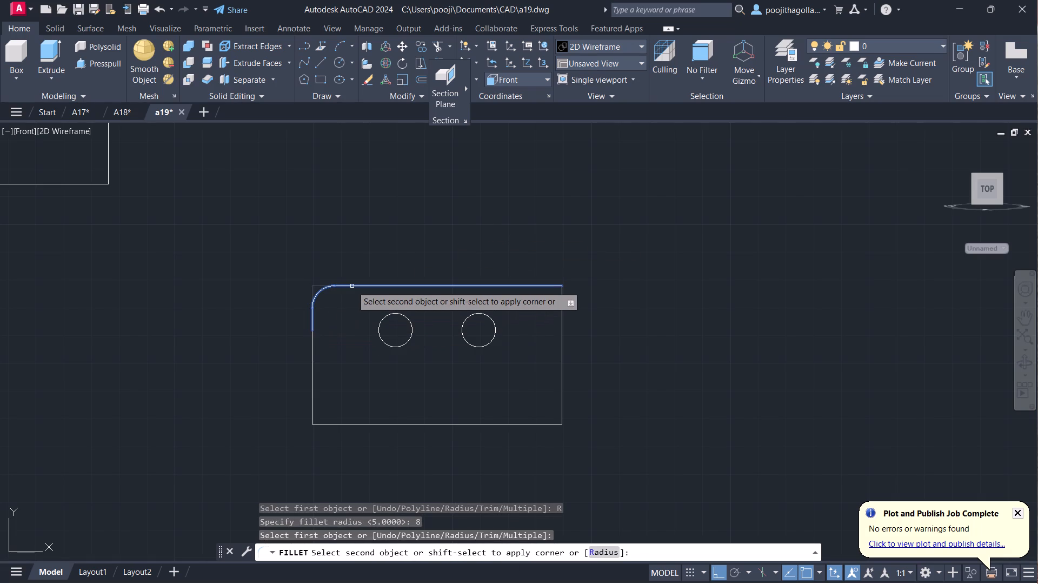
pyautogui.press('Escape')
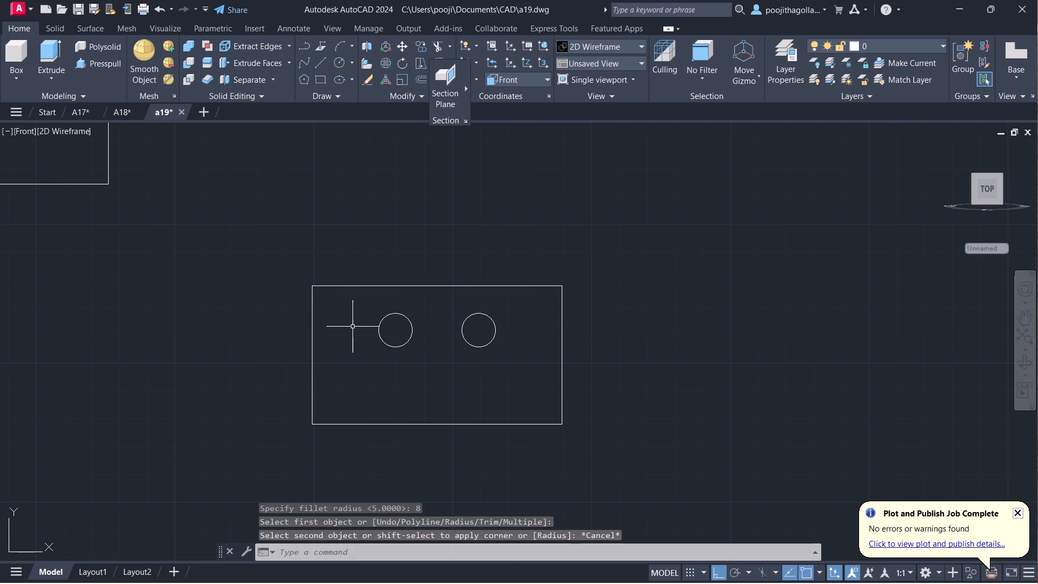
# Fillet both upper corners of the rectangular outline around the two circles with a radius of 16.
pyautogui.press('f')
pyautogui.press('Return')
pyautogui.press('r')
pyautogui.press('Return')
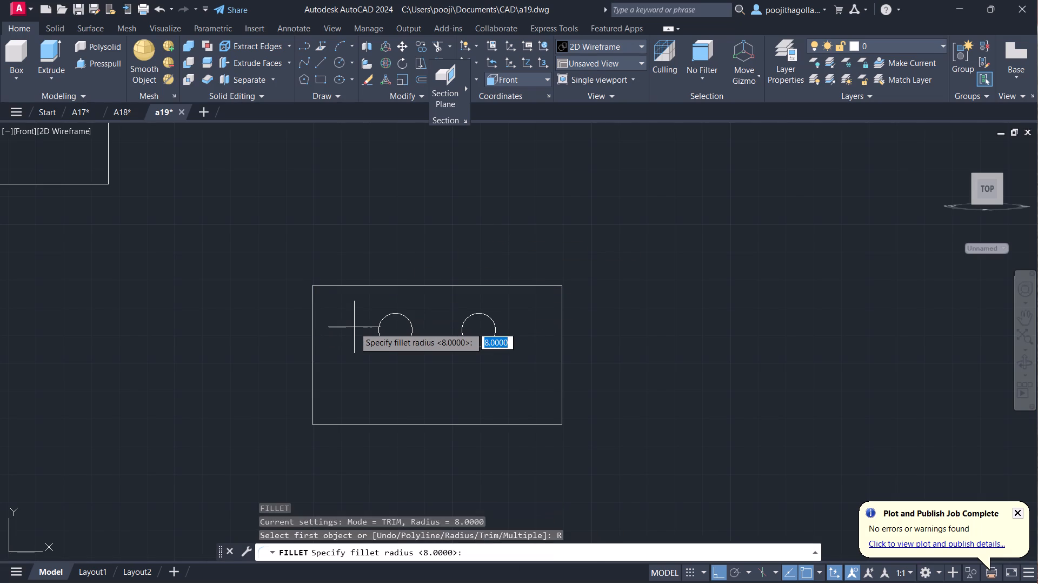
pyautogui.write('16')
pyautogui.press('Return')
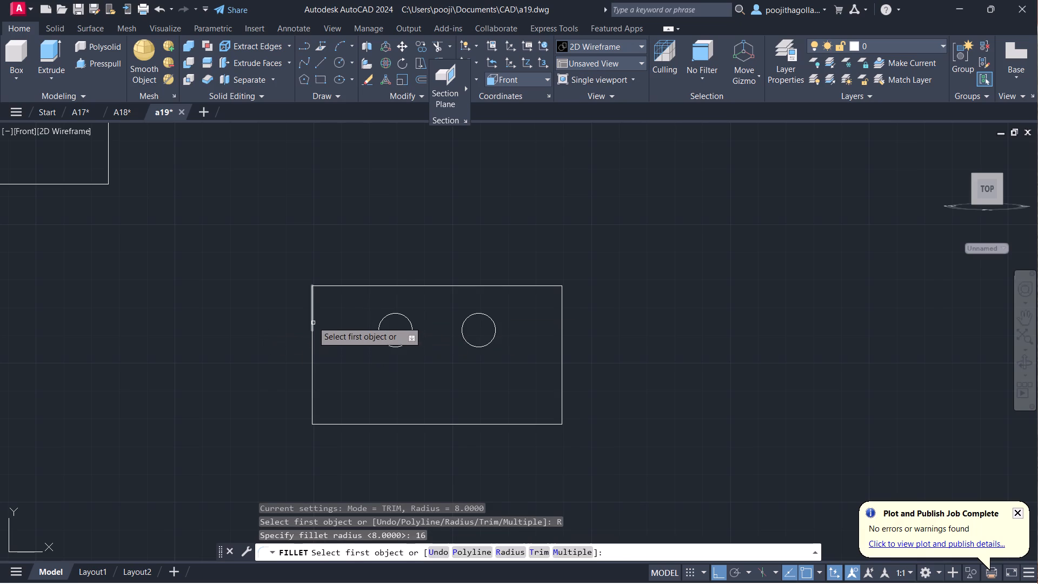
pyautogui.click(312, 319)
pyautogui.click(348, 285)
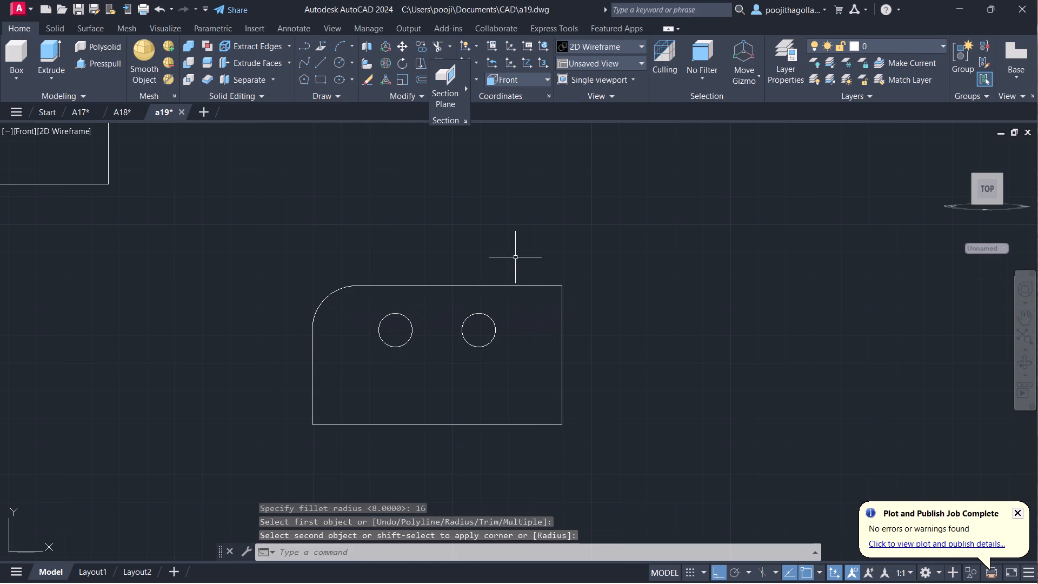
pyautogui.press('space')
pyautogui.click(511, 286)
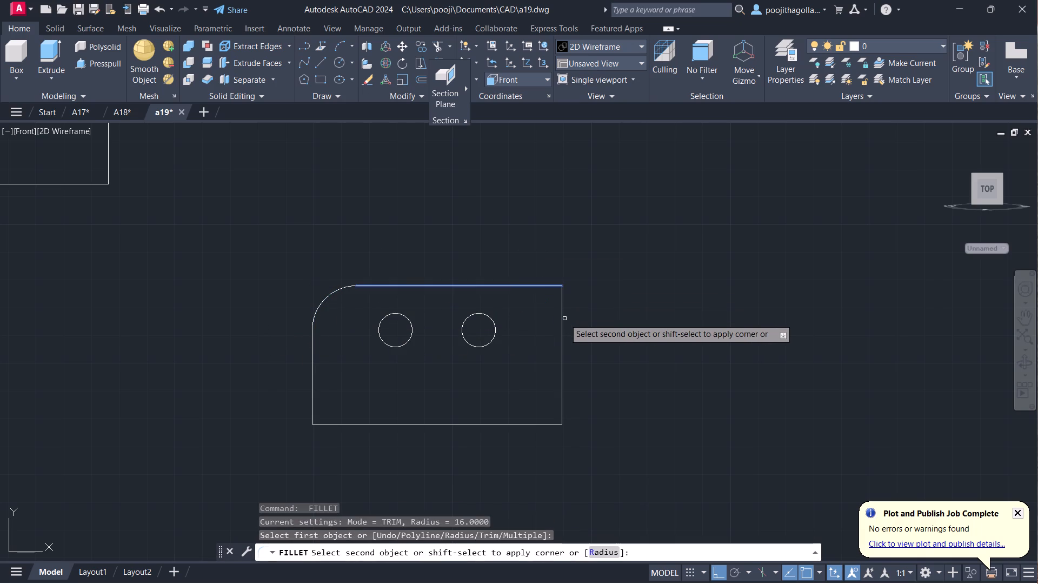
pyautogui.click(560, 321)
pyautogui.press('Escape')
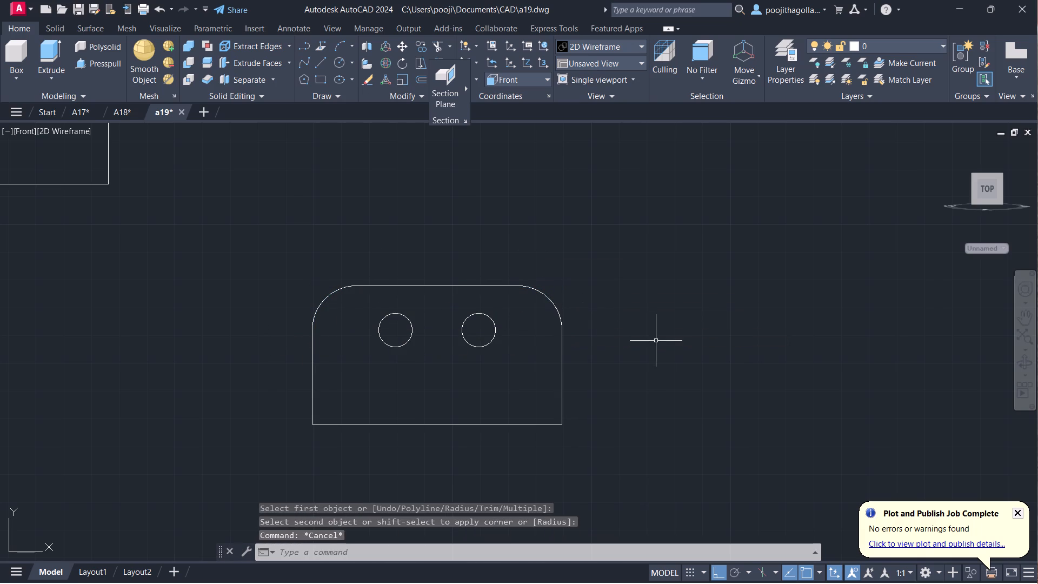
# Join the lines and corner arcs of the rounded plate outline, selecting the whole profile with both circles.
pyautogui.scroll(-1, 656, 342)
pyautogui.moveTo(640, 360); pyautogui.dragTo(627, 336, button='middle')
pyautogui.scroll(1, 586, 332)
pyautogui.click(668, 254)
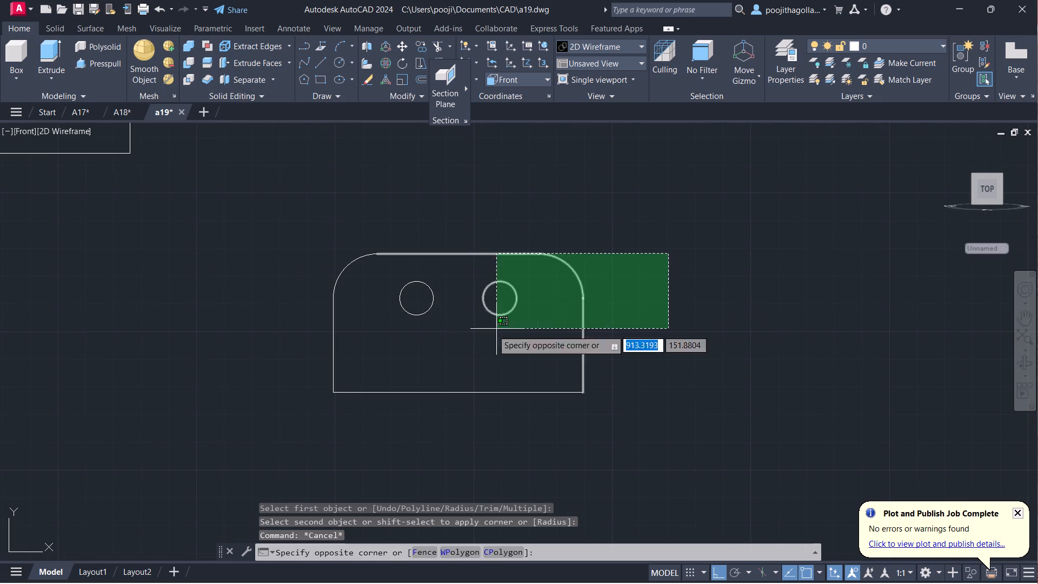
pyautogui.click(318, 426)
pyautogui.write('J;')
pyautogui.press('BackSpace')
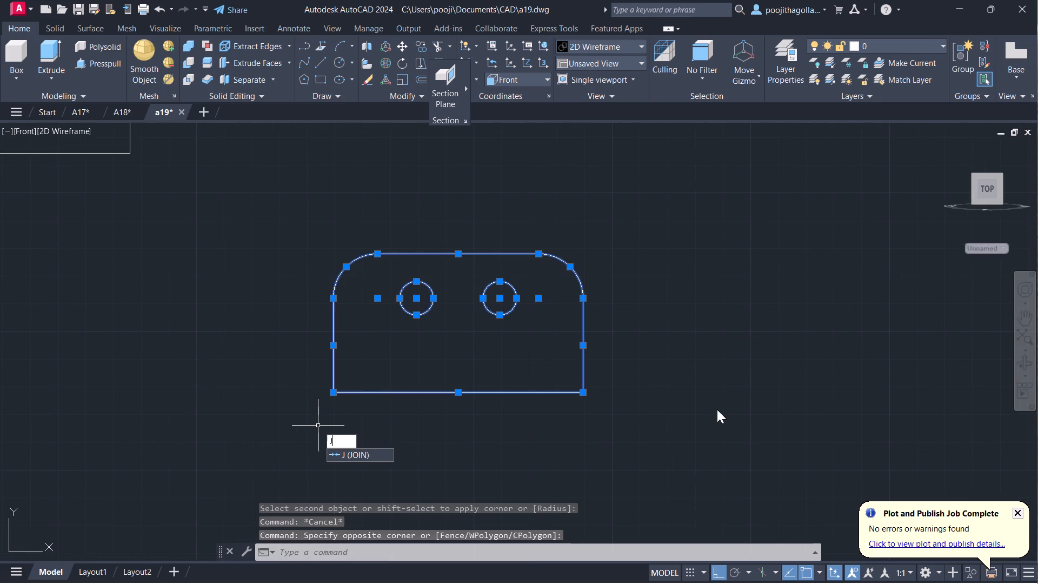
pyautogui.press('Return')
# Presspull the area between the plate outline and its two circles by 15 in a 3D orbit view.
pyautogui.click(1027, 363)
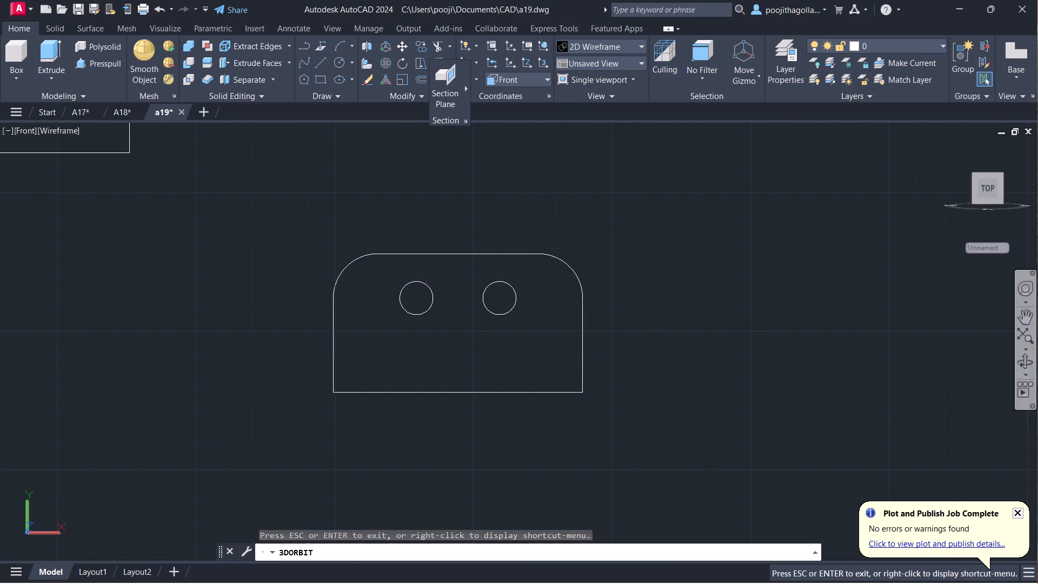
pyautogui.moveTo(611, 386); pyautogui.dragTo(510, 418)
pyautogui.press('Escape')
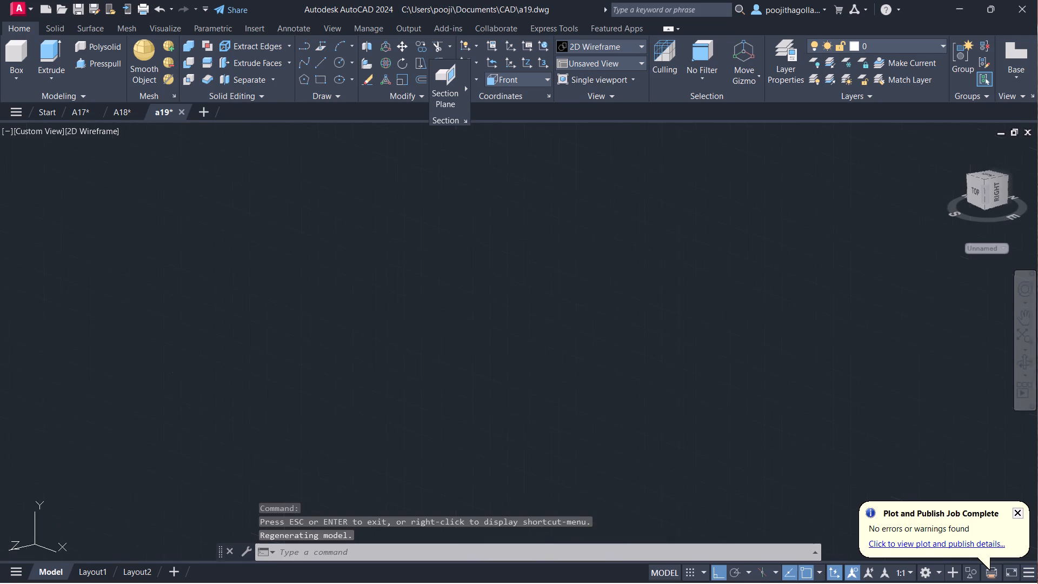
pyautogui.click(109, 64)
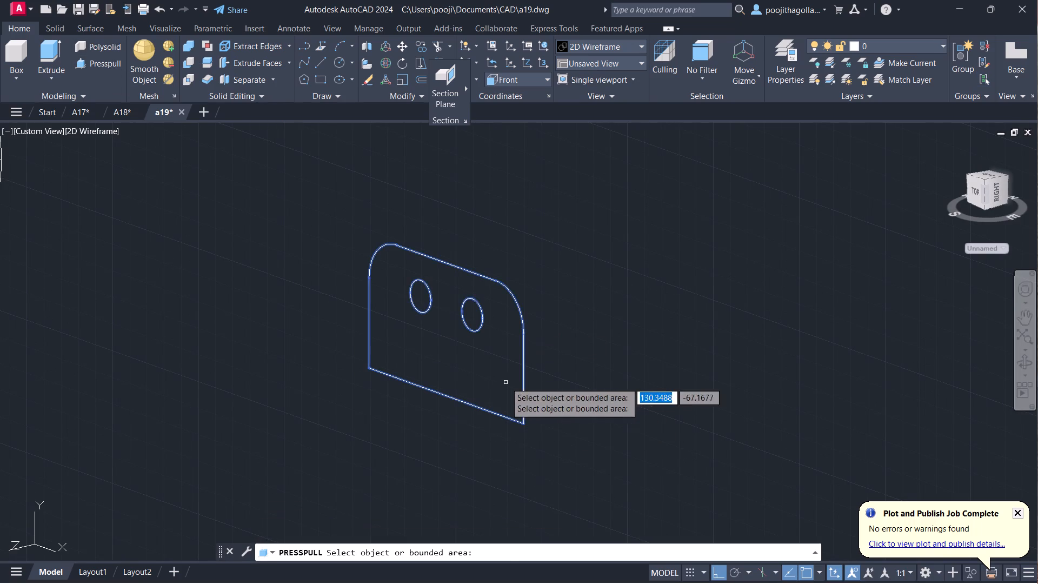
pyautogui.moveTo(505, 382); pyautogui.dragTo(514, 380)
pyautogui.write('15')
pyautogui.press('Return')
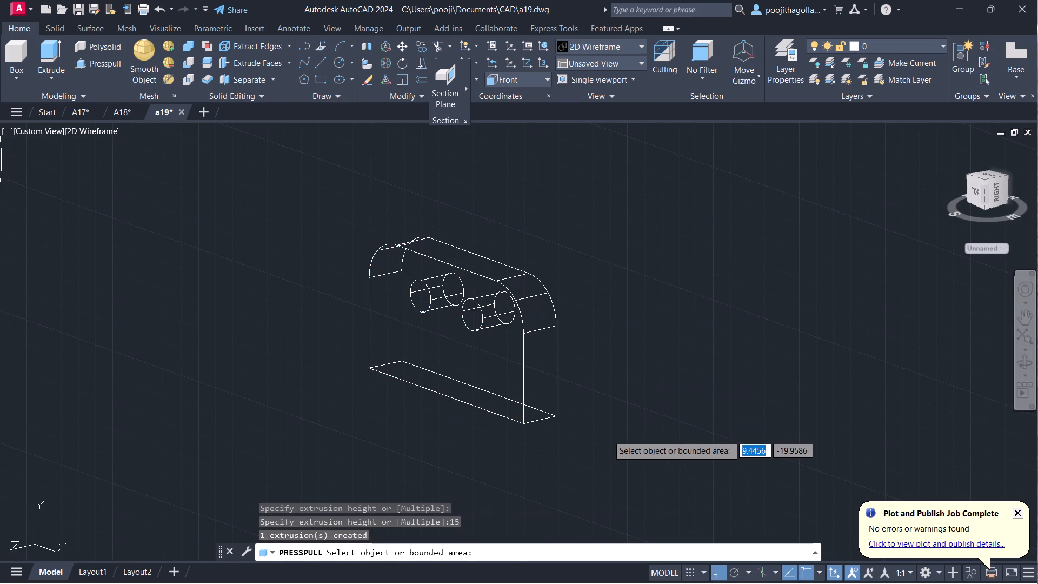
pyautogui.press('Escape')
pyautogui.moveTo(554, 445); pyautogui.dragTo(558, 399, button='middle')
pyautogui.moveTo(547, 432); pyautogui.dragTo(539, 434, button='middle')
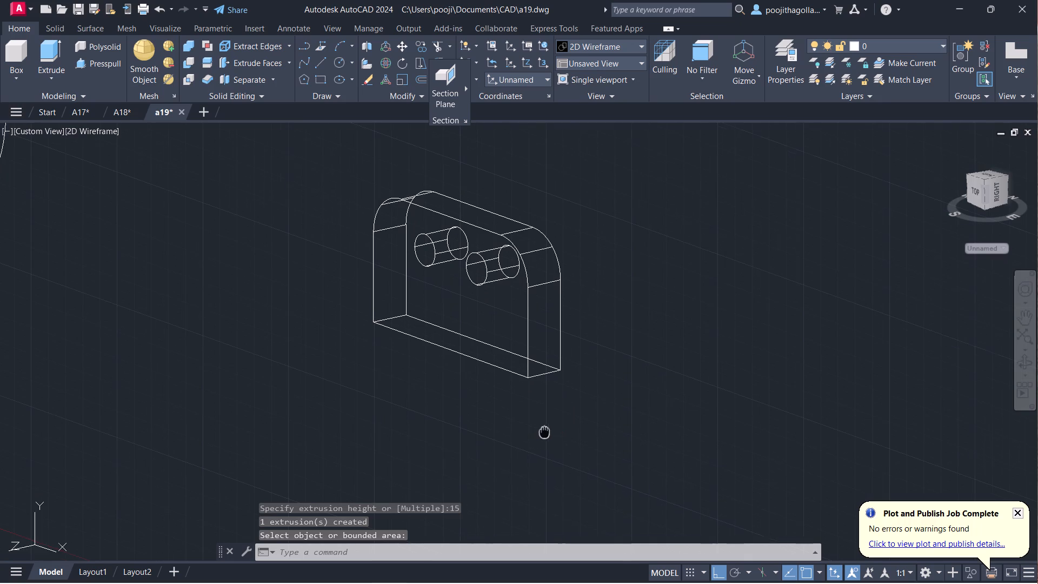
pyautogui.moveTo(539, 434); pyautogui.dragTo(529, 434, button='middle')
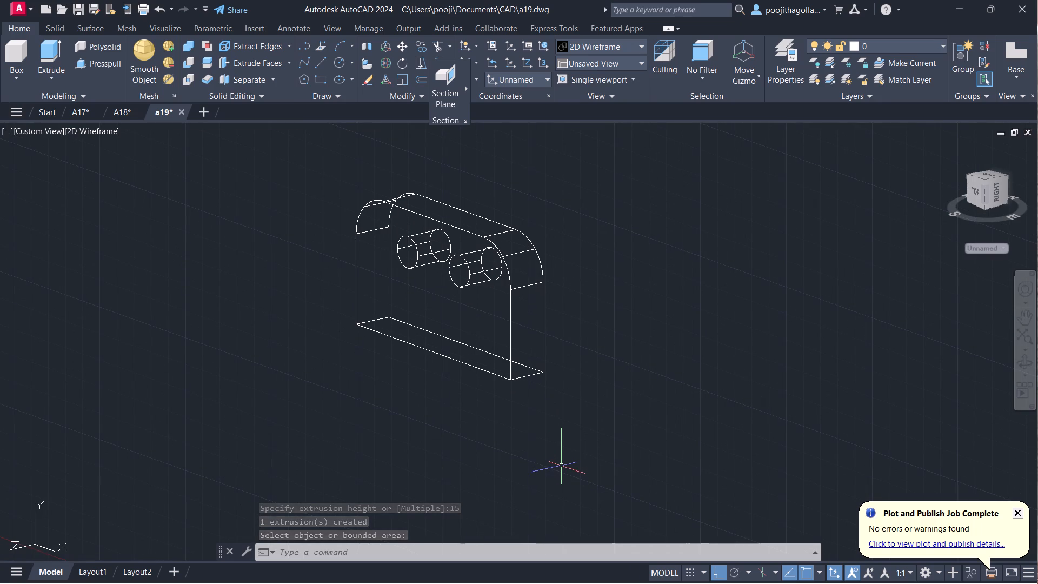
# Set the visual style of the model view to Shades of Gray.
pyautogui.scroll(-1, 474, 452)
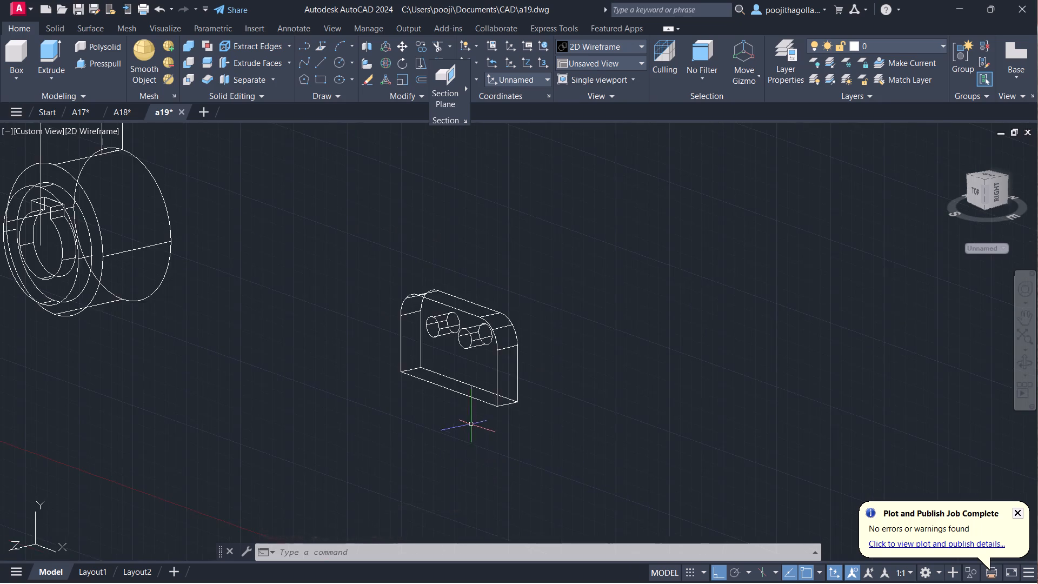
pyautogui.moveTo(471, 424); pyautogui.dragTo(550, 474, button='middle')
pyautogui.scroll(-1, 443, 373)
pyautogui.moveTo(435, 354); pyautogui.dragTo(483, 399, button='middle')
pyautogui.scroll(-1, 435, 354)
pyautogui.scroll(2, 405, 367)
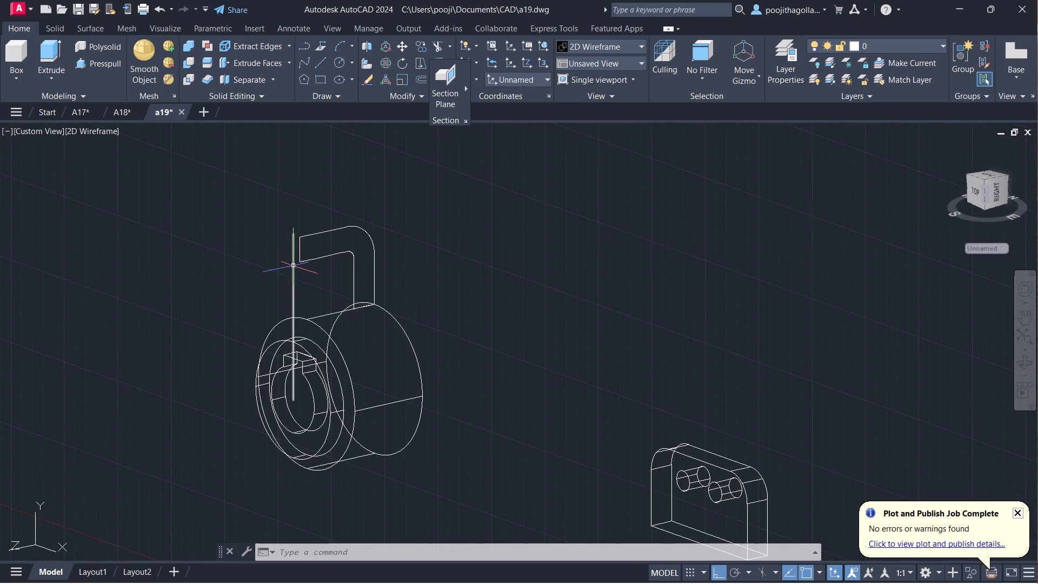
pyautogui.click(43, 134)
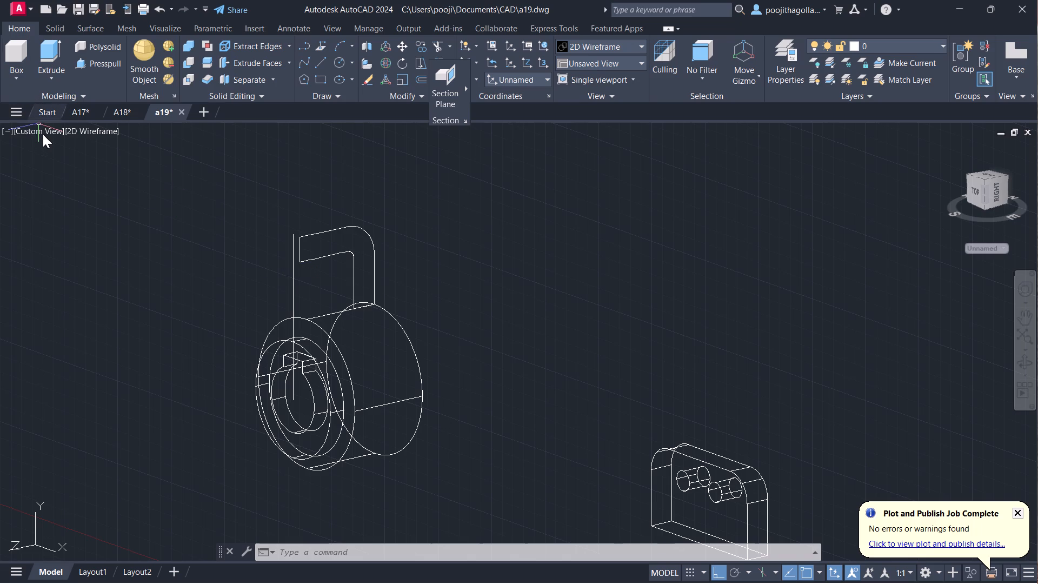
pyautogui.click(204, 196)
pyautogui.click(98, 140)
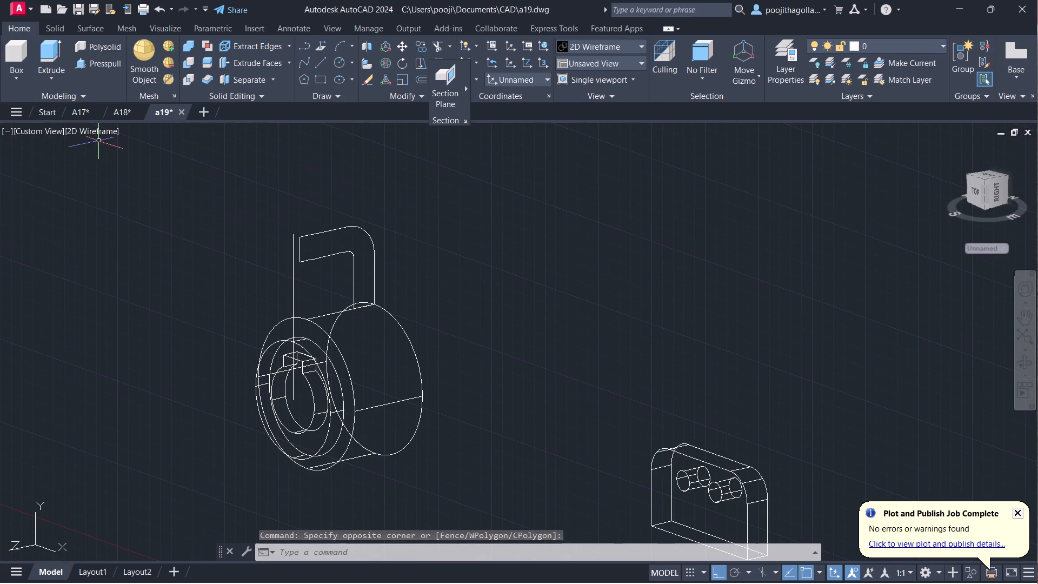
pyautogui.click(92, 129)
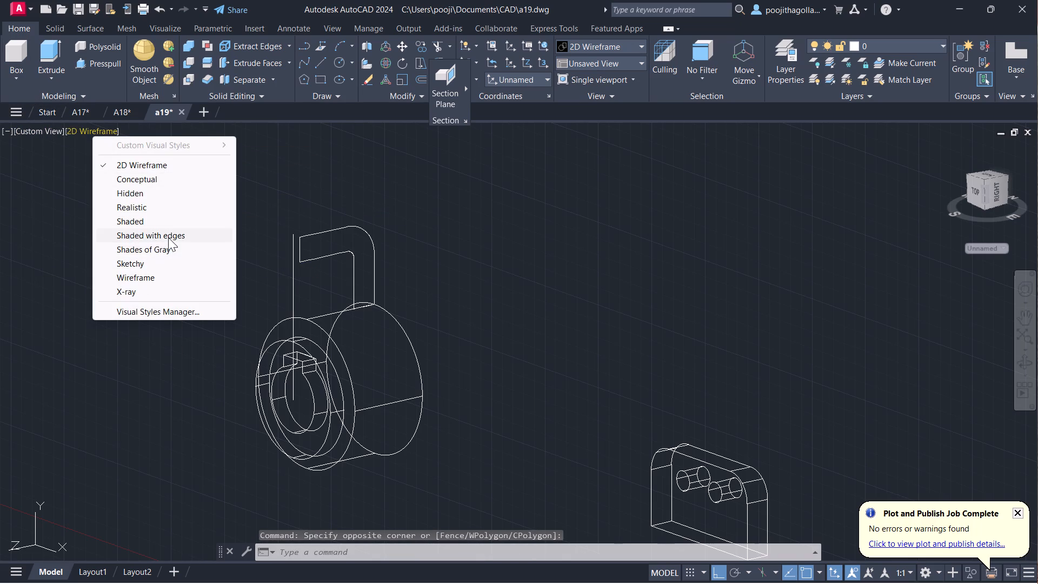
pyautogui.click(164, 249)
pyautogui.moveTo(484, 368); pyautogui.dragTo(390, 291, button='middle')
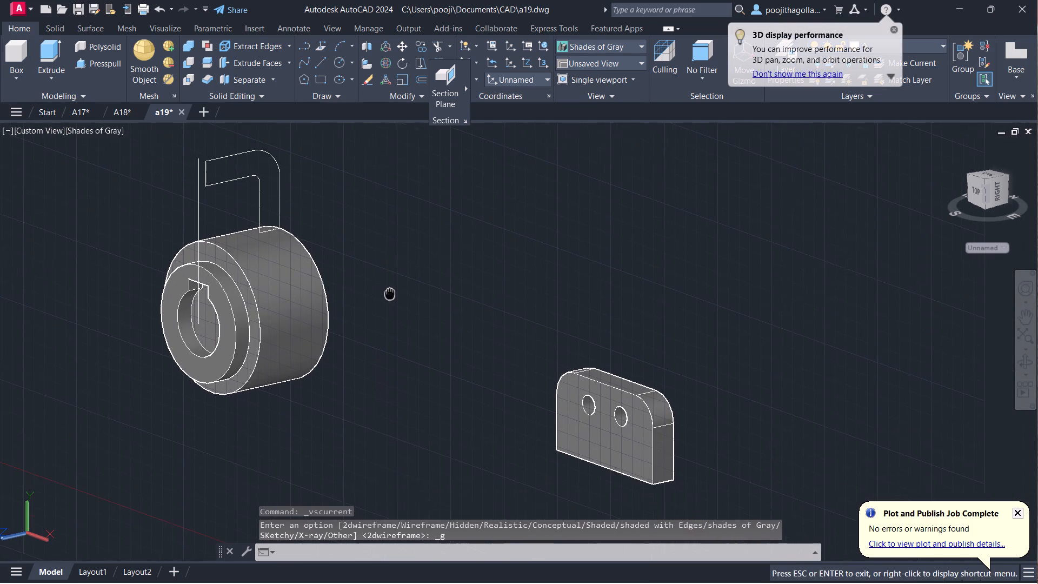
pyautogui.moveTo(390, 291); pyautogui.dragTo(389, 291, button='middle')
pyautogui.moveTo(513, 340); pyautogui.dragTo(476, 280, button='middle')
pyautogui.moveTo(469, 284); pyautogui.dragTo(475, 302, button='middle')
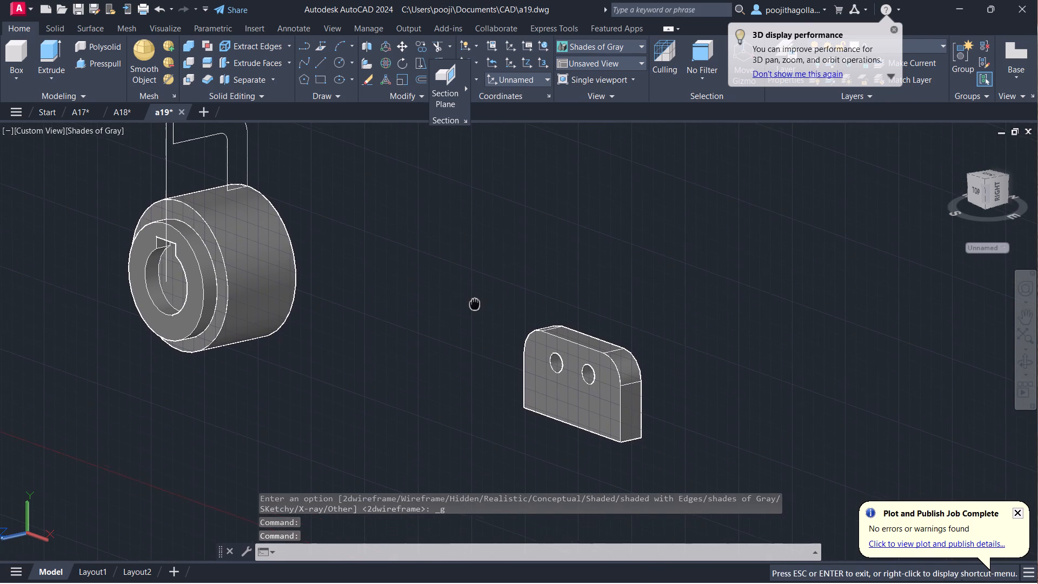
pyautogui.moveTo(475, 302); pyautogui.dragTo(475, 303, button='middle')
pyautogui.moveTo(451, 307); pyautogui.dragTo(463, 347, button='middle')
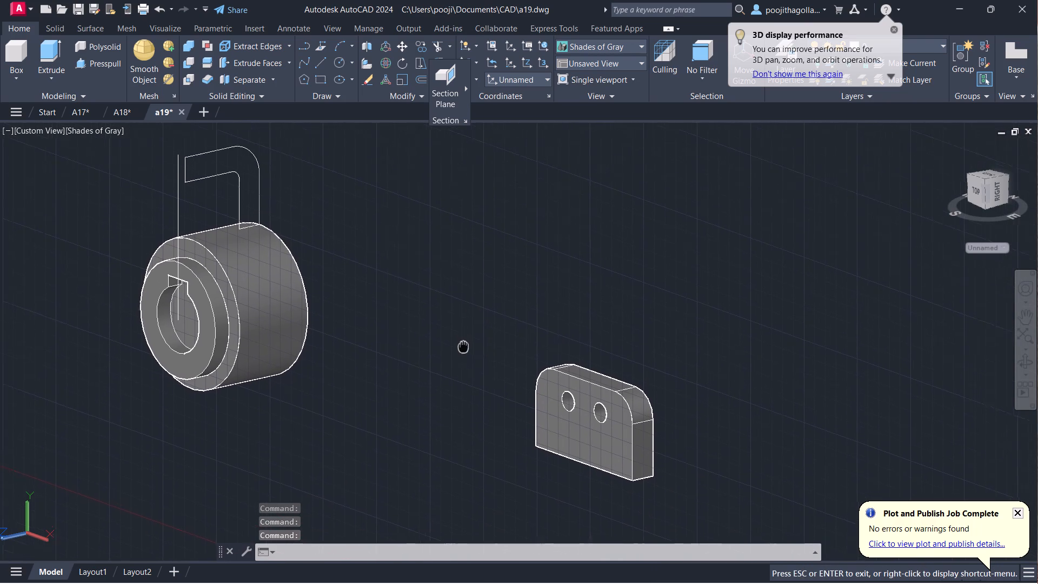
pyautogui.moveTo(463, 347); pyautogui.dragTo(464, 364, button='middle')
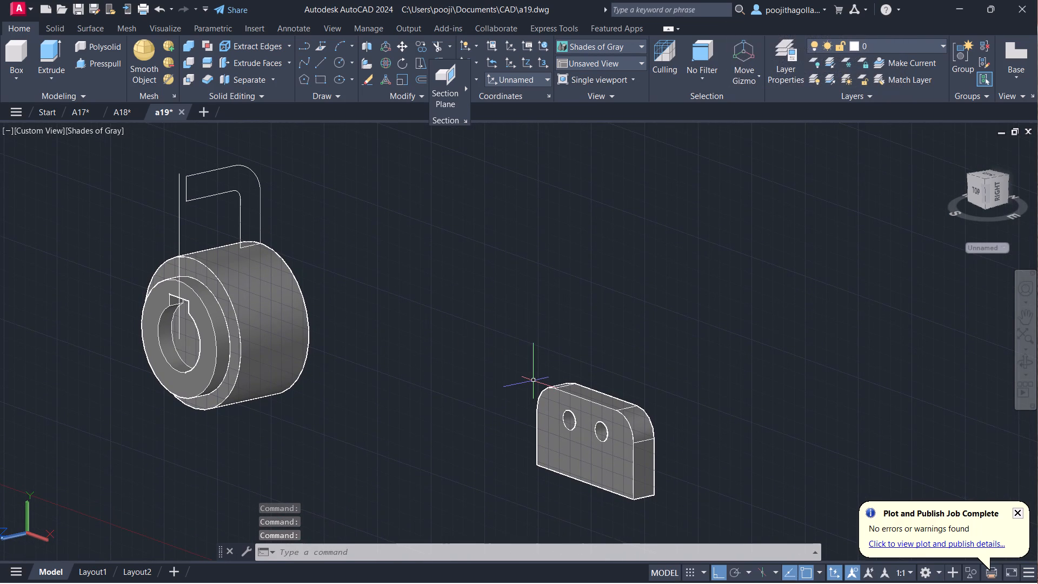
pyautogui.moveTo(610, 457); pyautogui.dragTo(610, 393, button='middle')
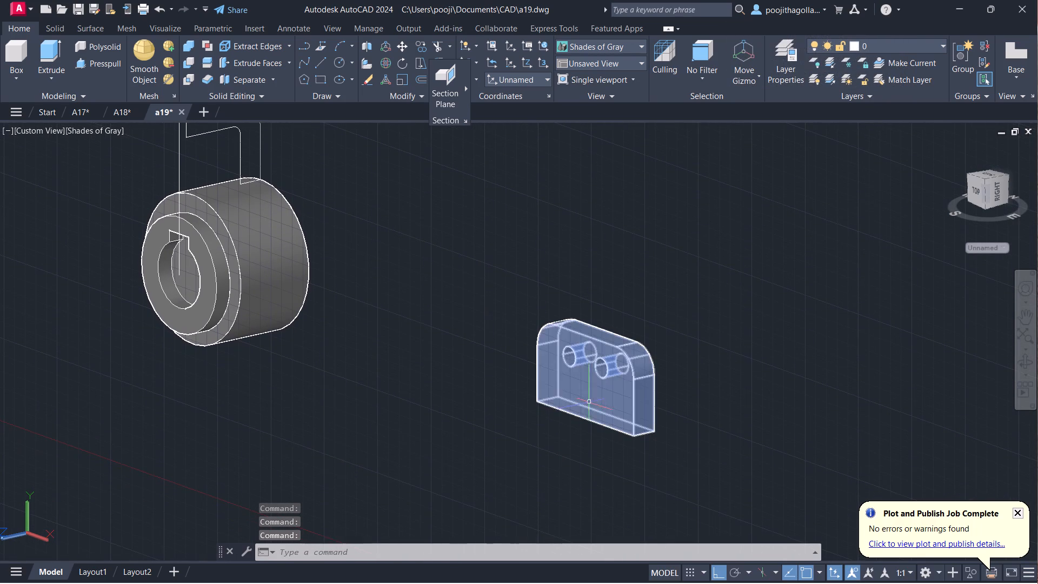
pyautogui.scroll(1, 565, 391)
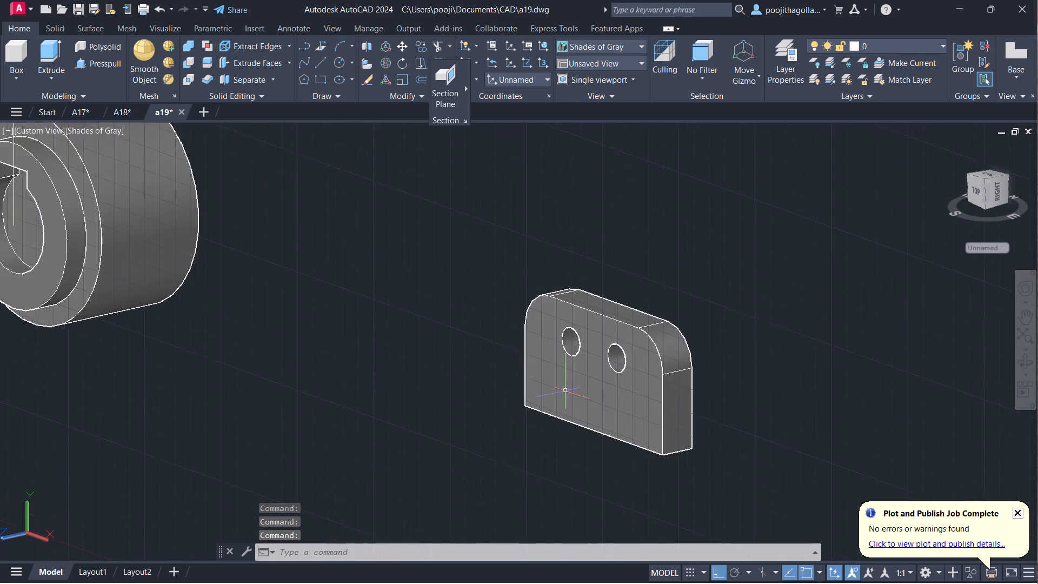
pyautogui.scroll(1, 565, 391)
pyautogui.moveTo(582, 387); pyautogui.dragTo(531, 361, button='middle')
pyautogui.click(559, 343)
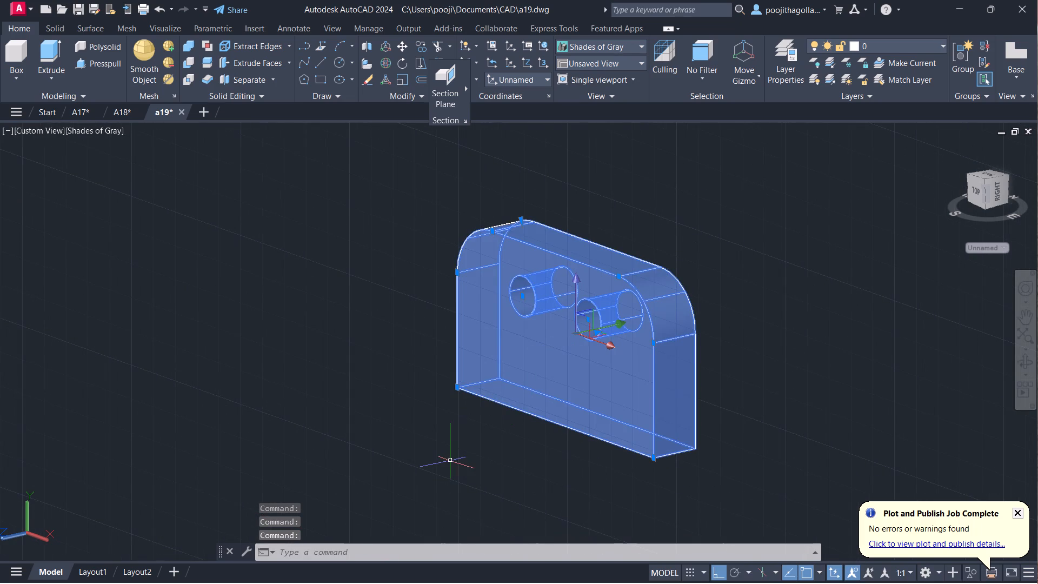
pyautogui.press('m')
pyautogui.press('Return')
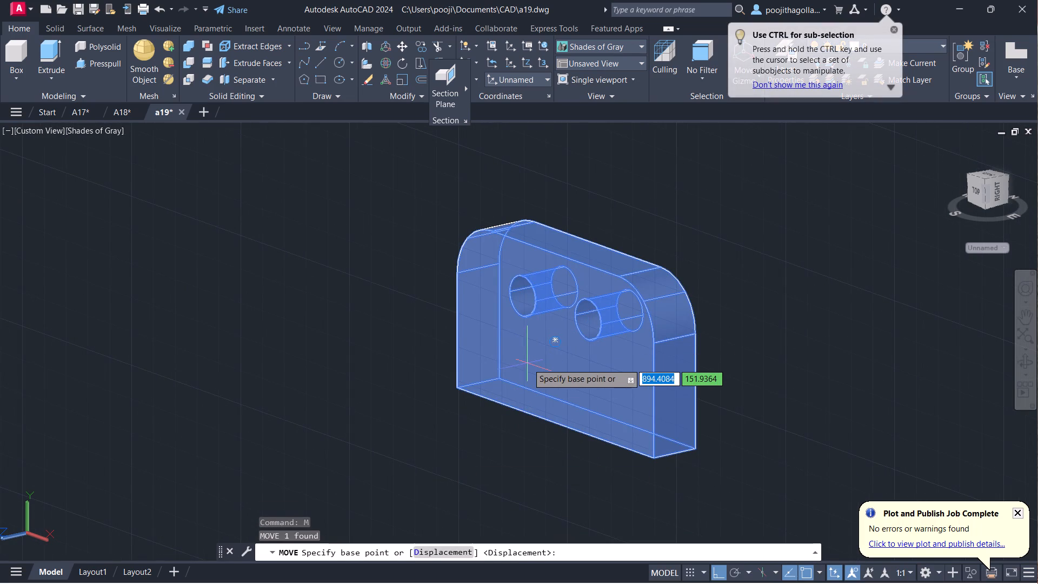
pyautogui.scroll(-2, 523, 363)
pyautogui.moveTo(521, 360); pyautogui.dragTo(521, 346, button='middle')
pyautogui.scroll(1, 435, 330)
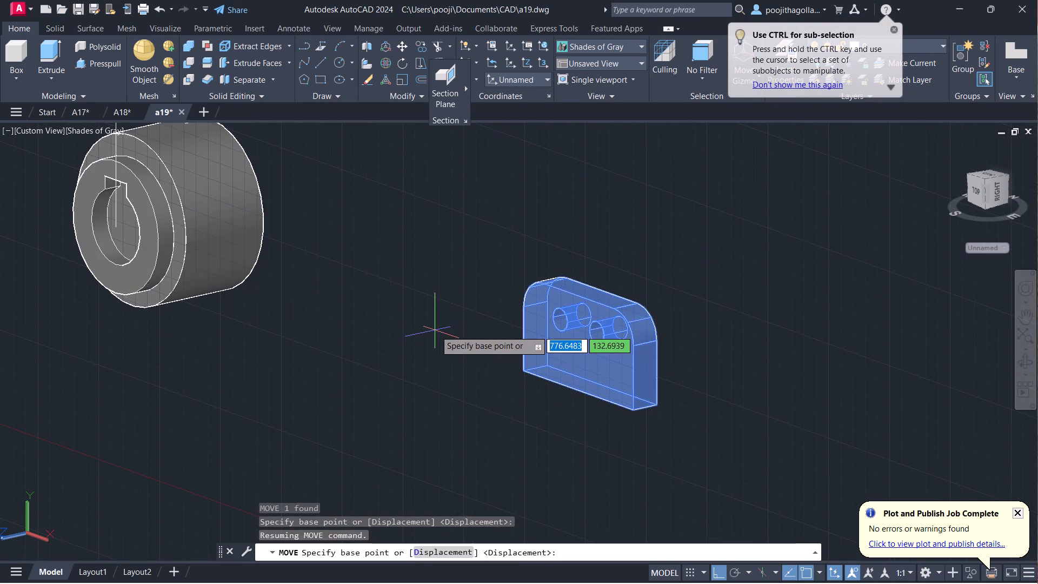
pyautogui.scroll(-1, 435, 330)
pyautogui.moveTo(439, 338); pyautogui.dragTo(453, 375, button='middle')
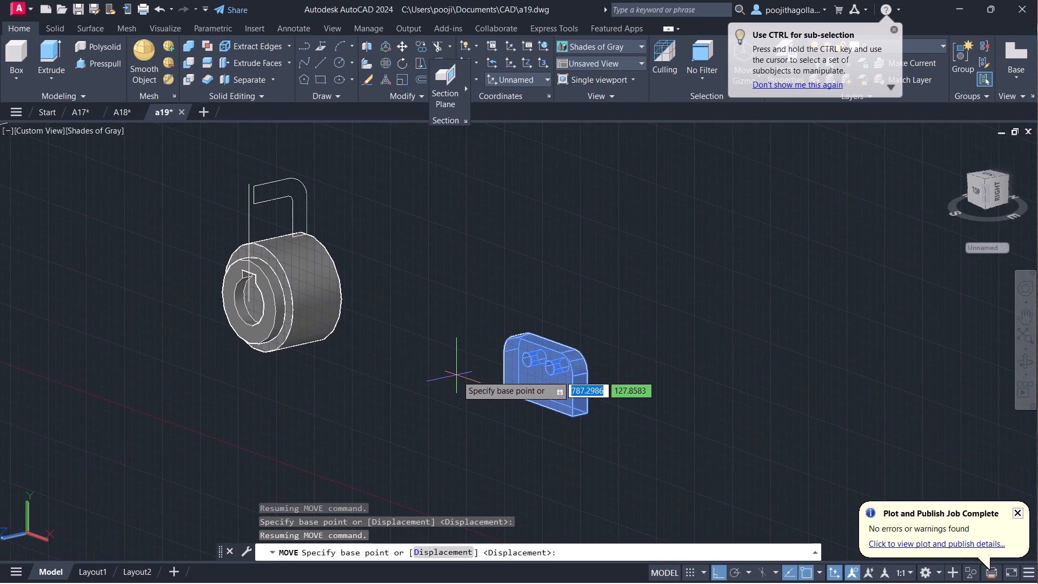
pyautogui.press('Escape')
# Move the two-hole plate solid by the midpoint of its straight top edge, orthogonally at 180° toward the stepped cylinder.
pyautogui.scroll(1, 457, 379)
pyautogui.moveTo(424, 373); pyautogui.dragTo(473, 391, button='middle')
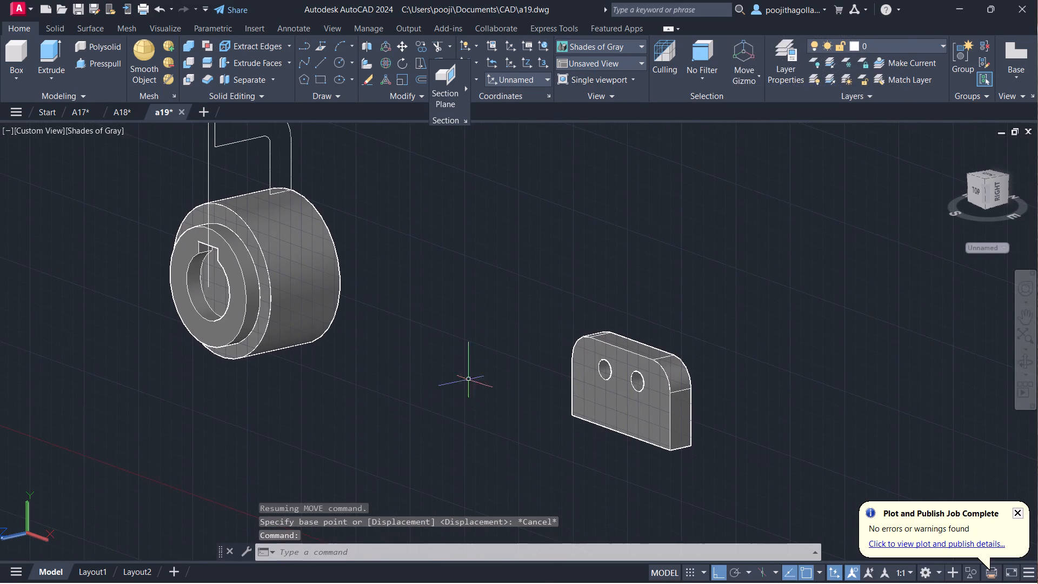
pyautogui.scroll(-1, 269, 280)
pyautogui.moveTo(269, 281); pyautogui.dragTo(307, 340, button='middle')
pyautogui.scroll(1, 288, 278)
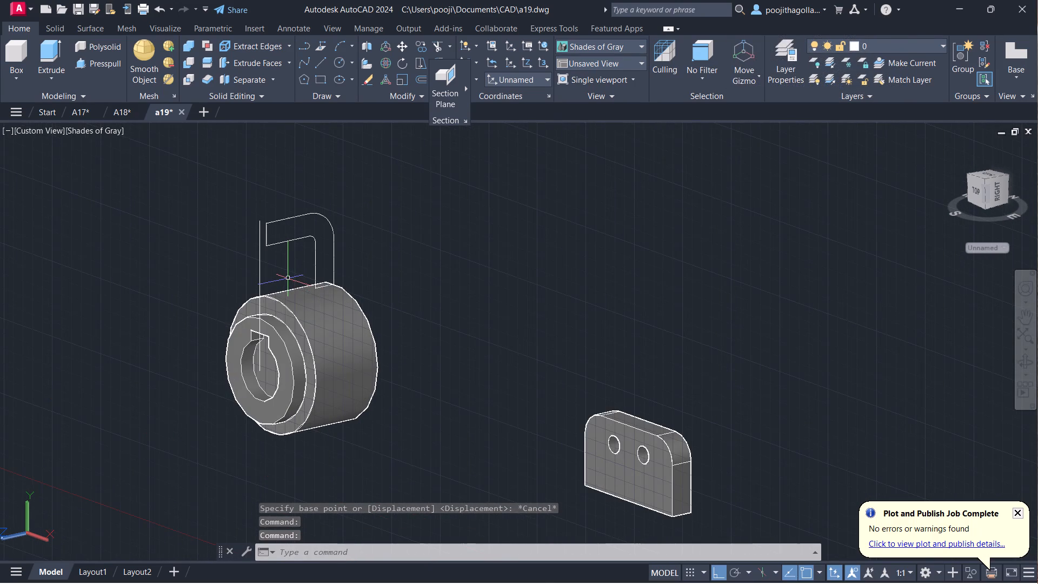
pyautogui.scroll(1, 288, 278)
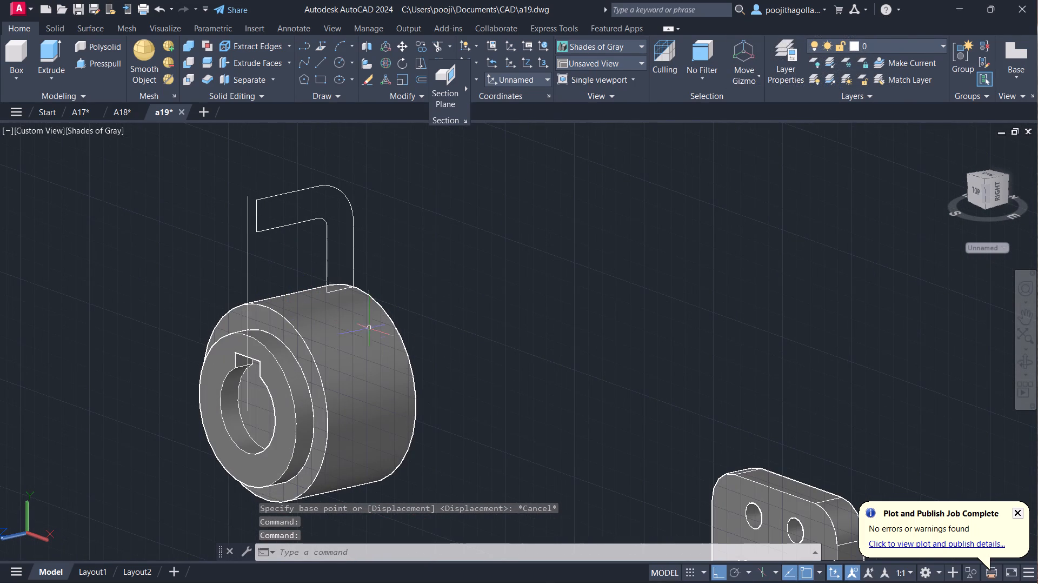
pyautogui.moveTo(727, 471); pyautogui.dragTo(598, 329, button='middle')
pyautogui.click(667, 363)
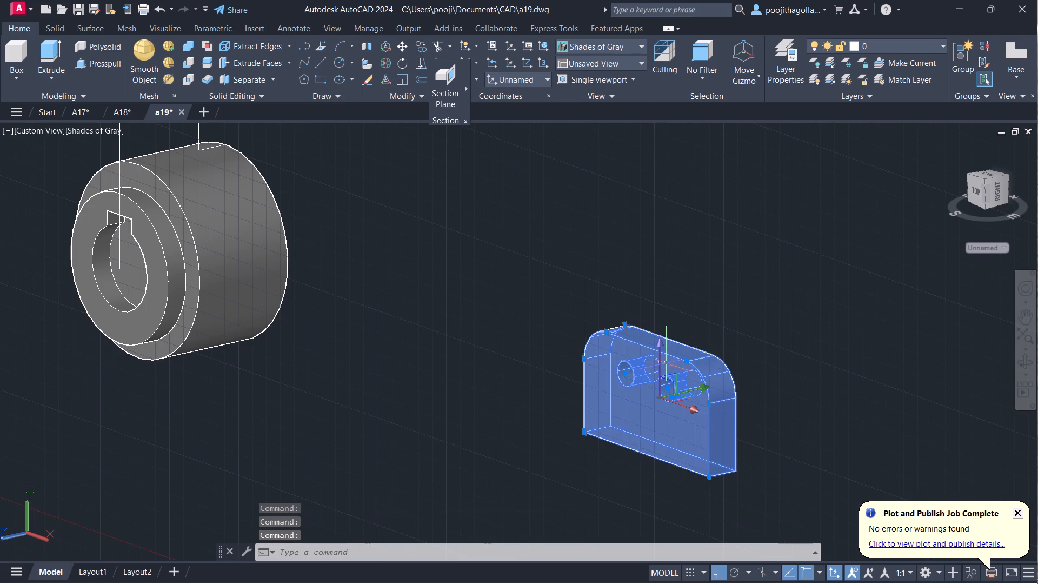
pyautogui.keyDown('shift'); pyautogui.moveTo(826, 388); pyautogui.dragTo(667, 413, button='middle'); pyautogui.keyUp('shift')
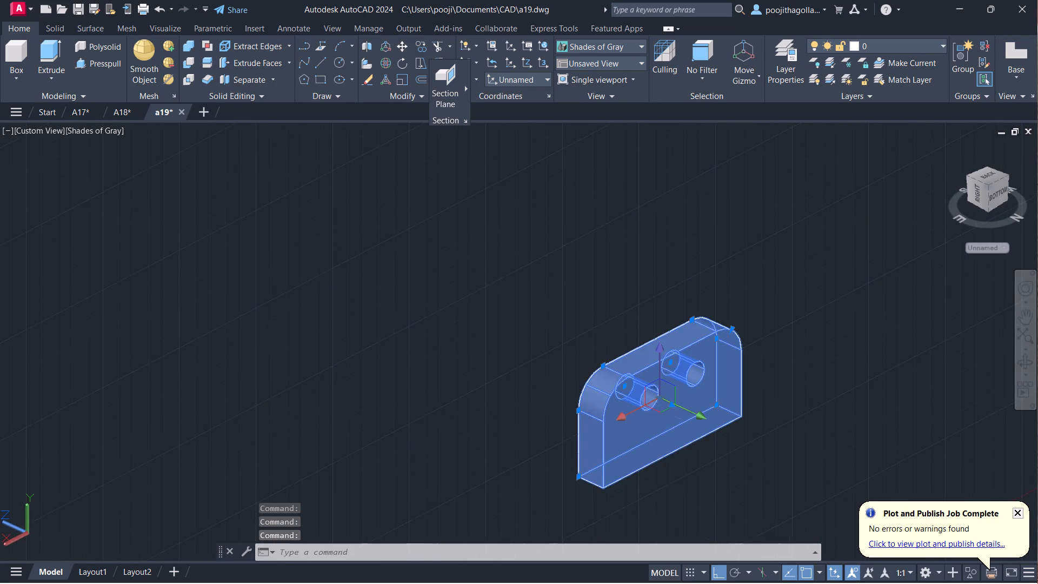
pyautogui.scroll(1, 700, 418)
pyautogui.moveTo(696, 417); pyautogui.dragTo(535, 414, button='middle')
pyautogui.scroll(1, 509, 376)
pyautogui.moveTo(509, 376); pyautogui.dragTo(510, 428, button='middle')
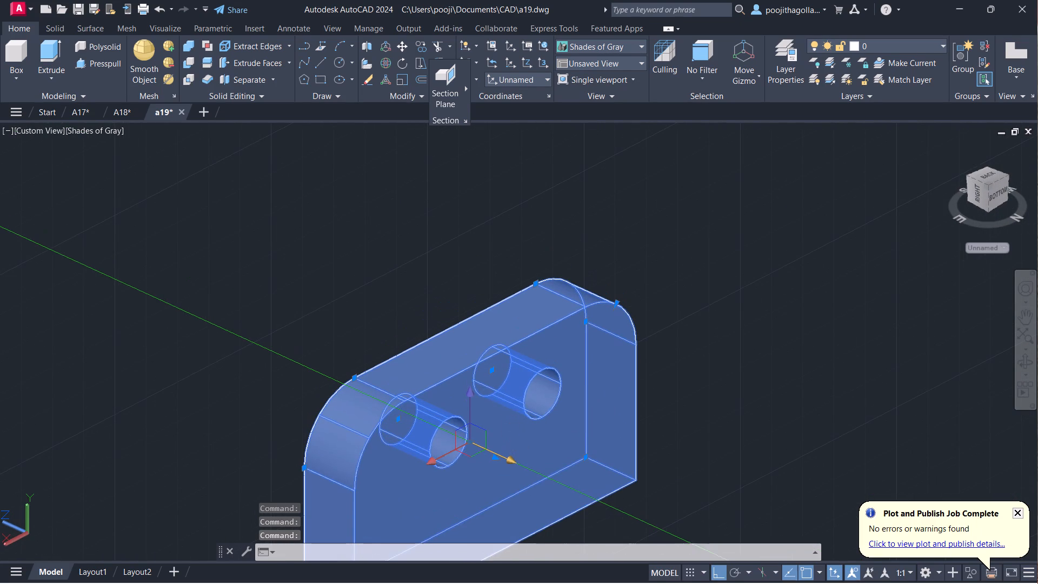
pyautogui.press('m')
pyautogui.press('Return')
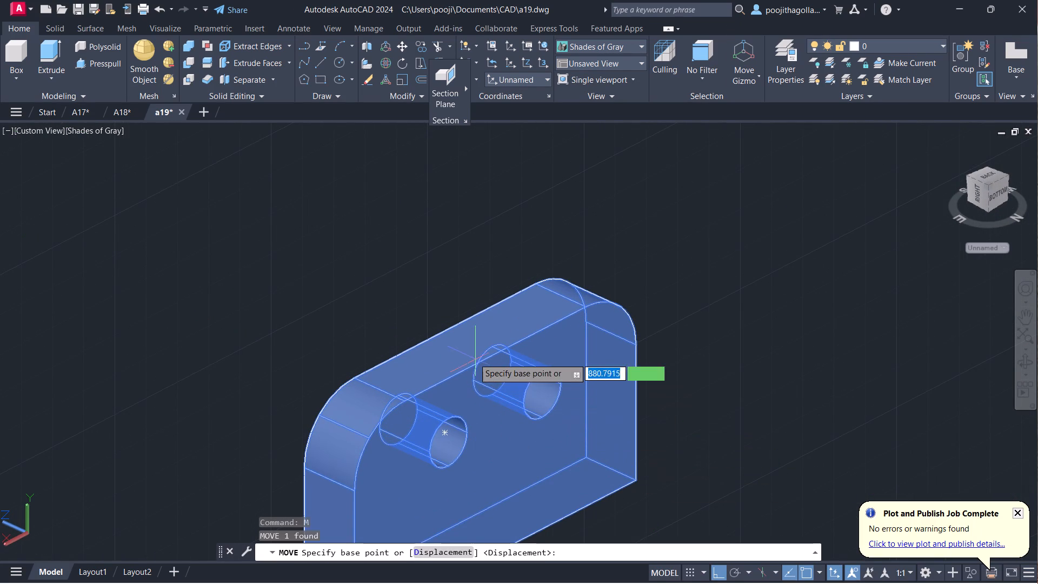
pyautogui.click(492, 355)
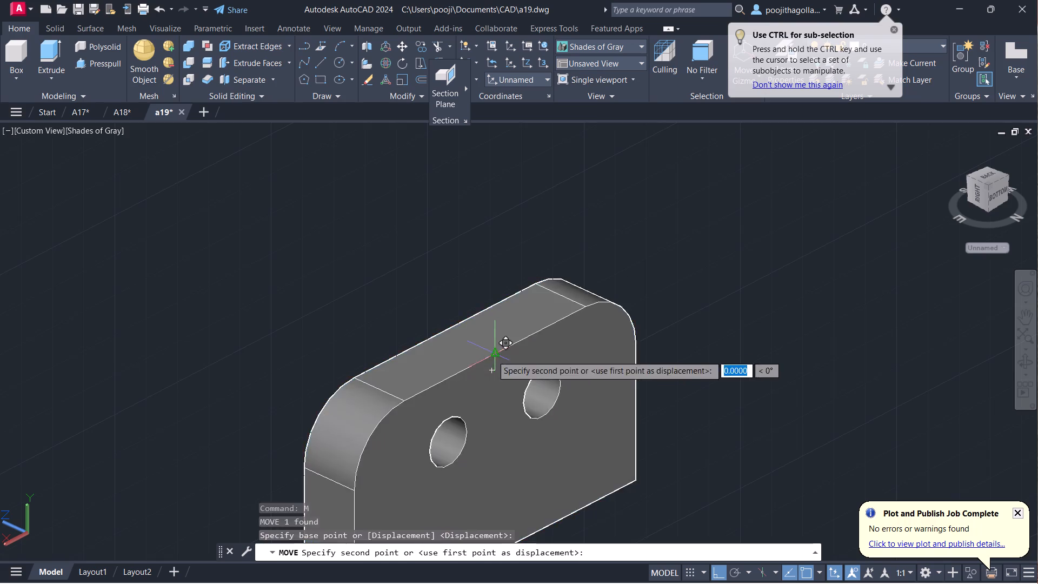
pyautogui.scroll(-2, 315, 296)
pyautogui.moveTo(312, 276); pyautogui.dragTo(488, 461, button='middle')
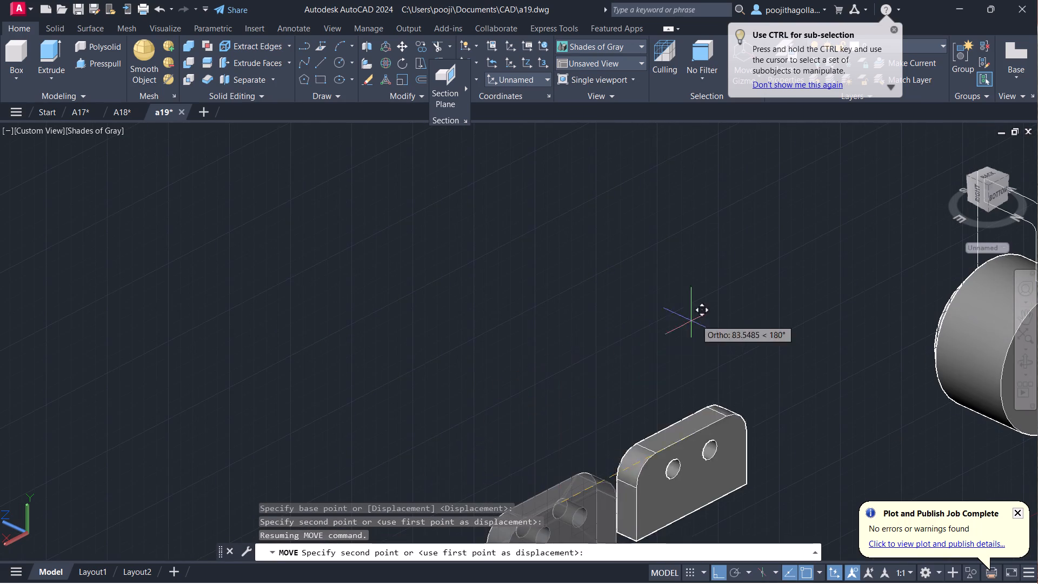
pyautogui.moveTo(708, 328); pyautogui.dragTo(261, 397, button='middle')
pyautogui.scroll(3, 481, 262)
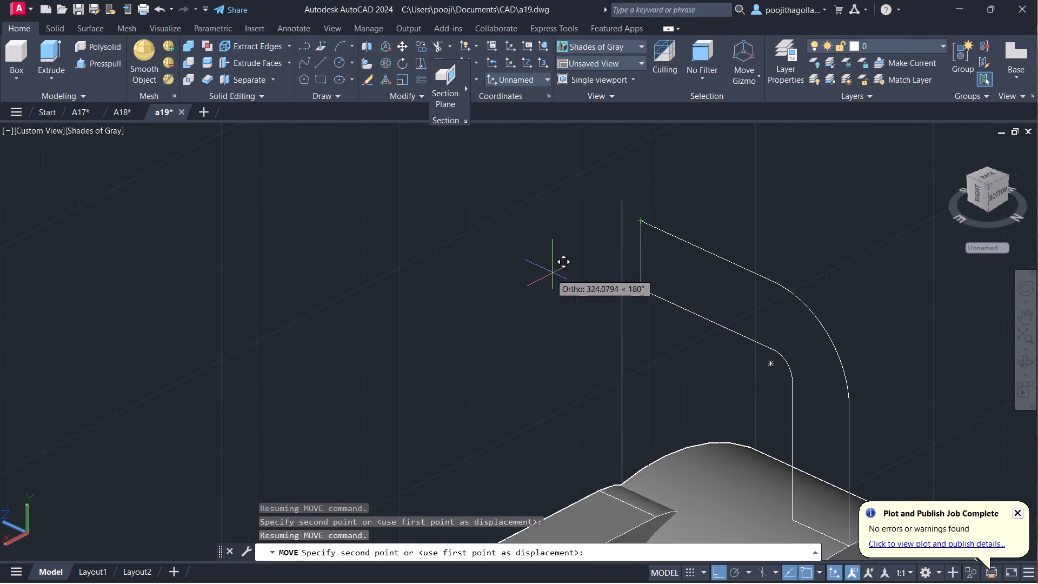
pyautogui.scroll(-3, 549, 275)
pyautogui.moveTo(543, 299); pyautogui.dragTo(489, 229, button='middle')
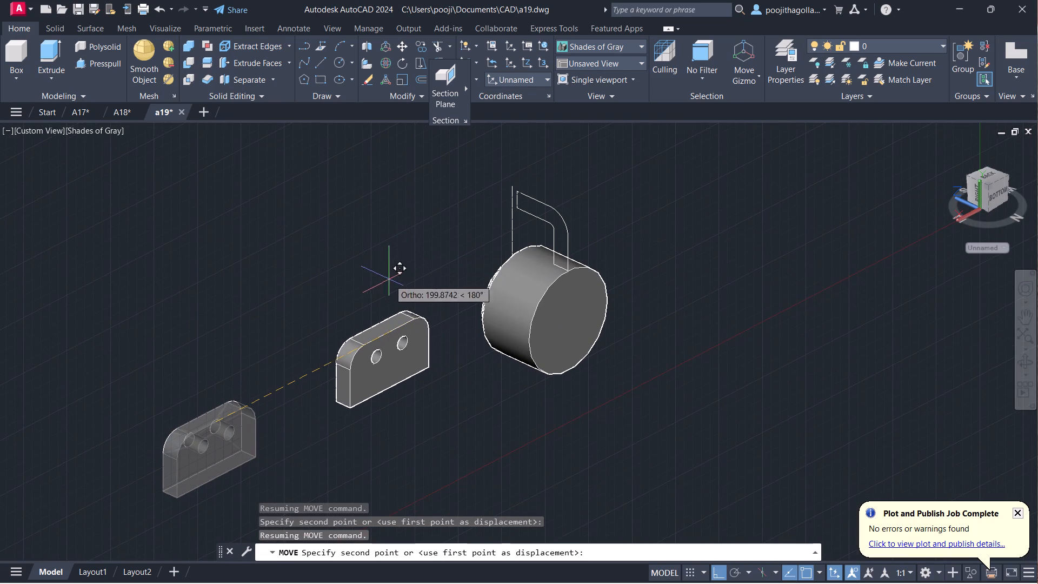
pyautogui.click(358, 298)
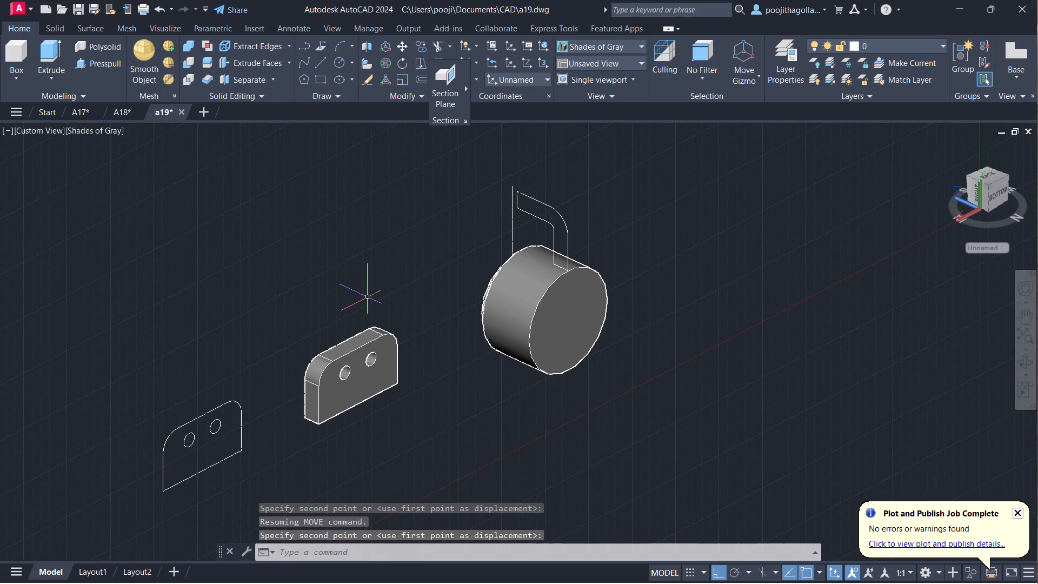
# Move the two-hole plate solid from the midpoint of its straight bottom edge to the lower corner of the arm profile's free end.
pyautogui.scroll(2, 358, 325)
pyautogui.moveTo(364, 327); pyautogui.dragTo(348, 274, button='middle')
pyautogui.moveTo(505, 290); pyautogui.dragTo(501, 297)
pyautogui.click(319, 414)
pyautogui.press('m')
pyautogui.press('Return')
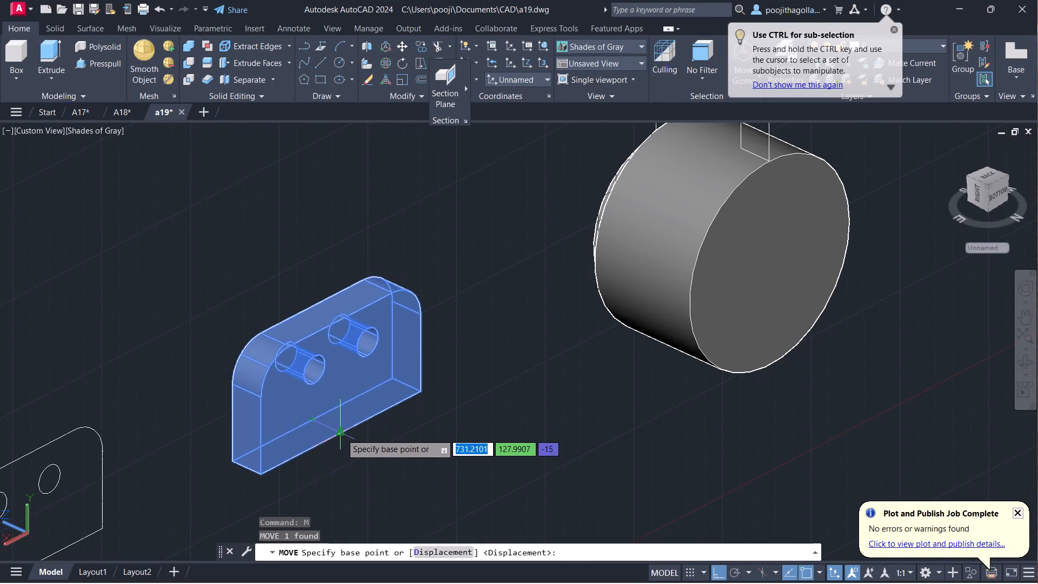
pyautogui.click(341, 434)
pyautogui.scroll(-2, 489, 341)
pyautogui.moveTo(515, 323); pyautogui.dragTo(403, 430, button='middle')
pyautogui.scroll(4, 436, 357)
pyautogui.moveTo(444, 315); pyautogui.dragTo(400, 417, button='middle')
pyautogui.scroll(3, 429, 339)
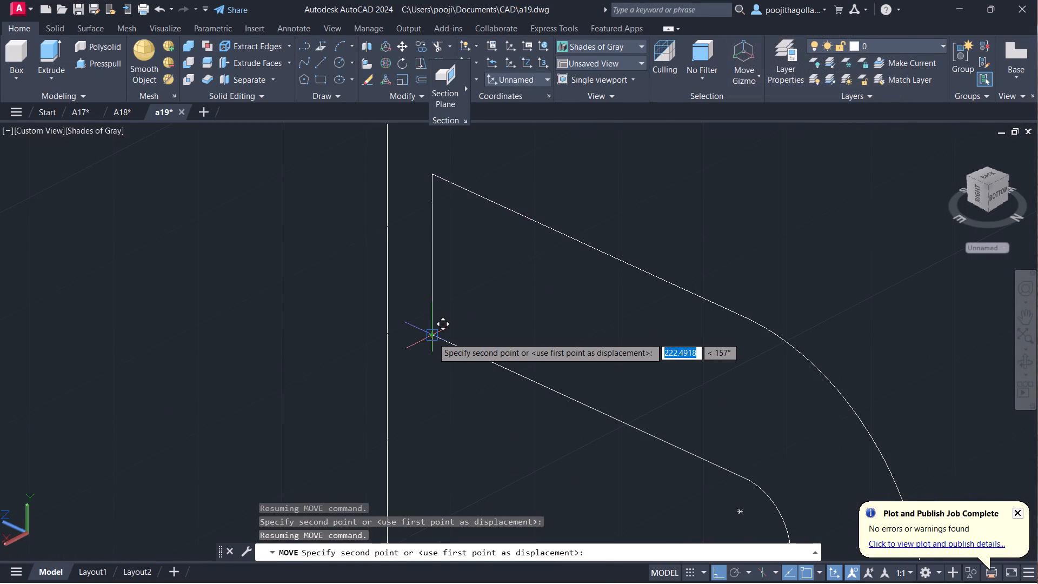
pyautogui.click(432, 337)
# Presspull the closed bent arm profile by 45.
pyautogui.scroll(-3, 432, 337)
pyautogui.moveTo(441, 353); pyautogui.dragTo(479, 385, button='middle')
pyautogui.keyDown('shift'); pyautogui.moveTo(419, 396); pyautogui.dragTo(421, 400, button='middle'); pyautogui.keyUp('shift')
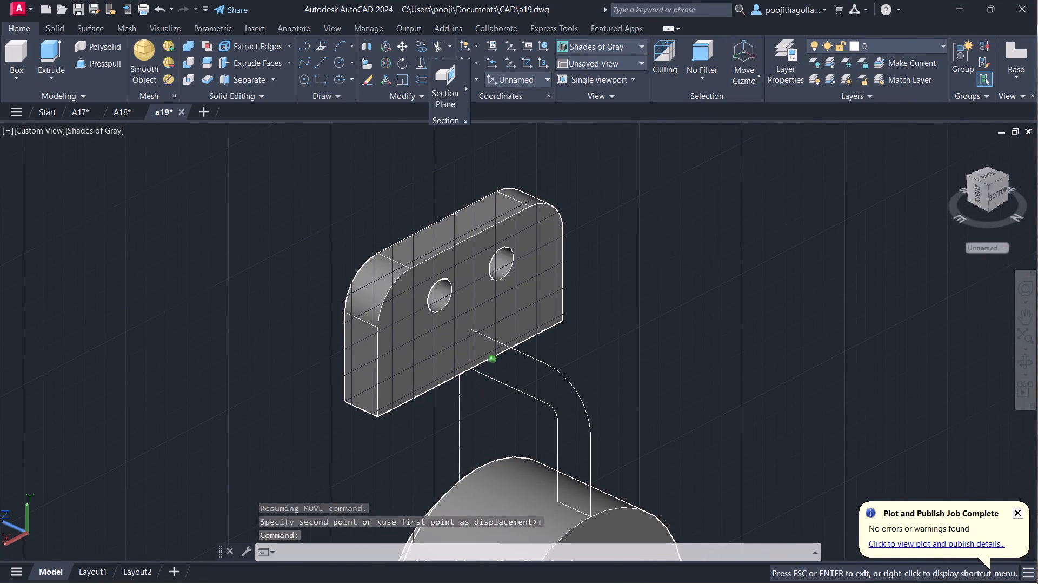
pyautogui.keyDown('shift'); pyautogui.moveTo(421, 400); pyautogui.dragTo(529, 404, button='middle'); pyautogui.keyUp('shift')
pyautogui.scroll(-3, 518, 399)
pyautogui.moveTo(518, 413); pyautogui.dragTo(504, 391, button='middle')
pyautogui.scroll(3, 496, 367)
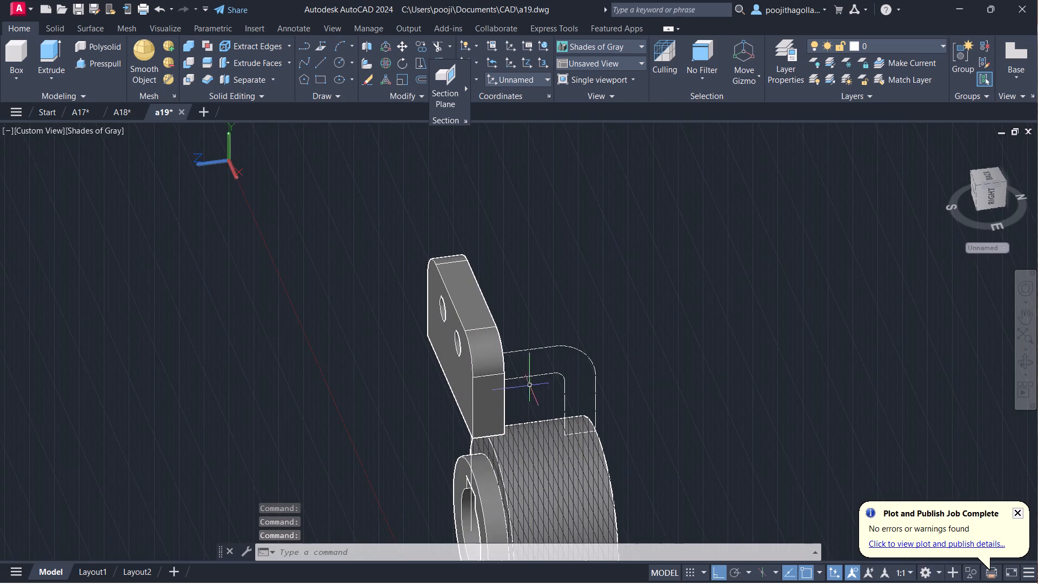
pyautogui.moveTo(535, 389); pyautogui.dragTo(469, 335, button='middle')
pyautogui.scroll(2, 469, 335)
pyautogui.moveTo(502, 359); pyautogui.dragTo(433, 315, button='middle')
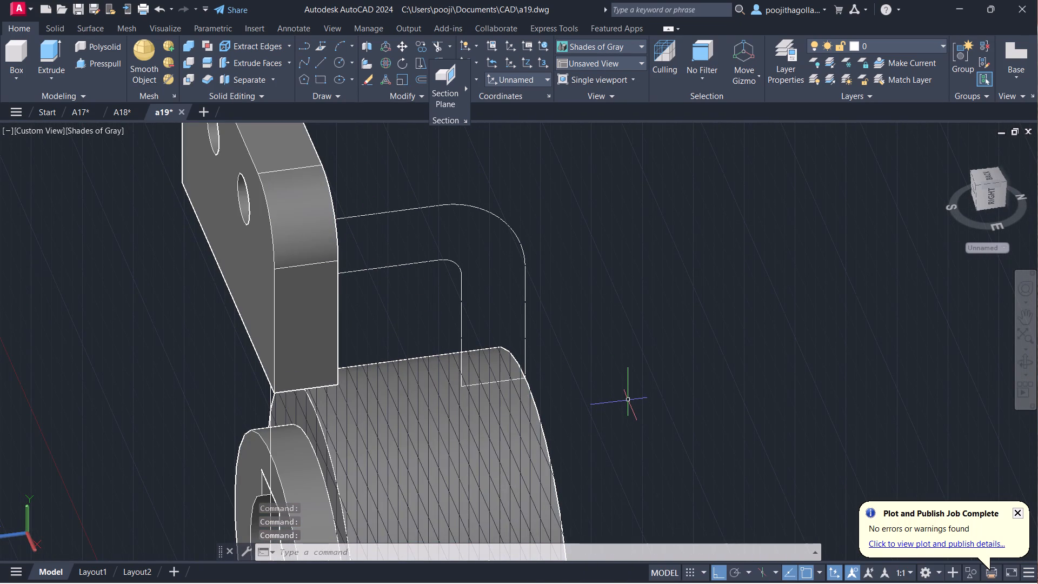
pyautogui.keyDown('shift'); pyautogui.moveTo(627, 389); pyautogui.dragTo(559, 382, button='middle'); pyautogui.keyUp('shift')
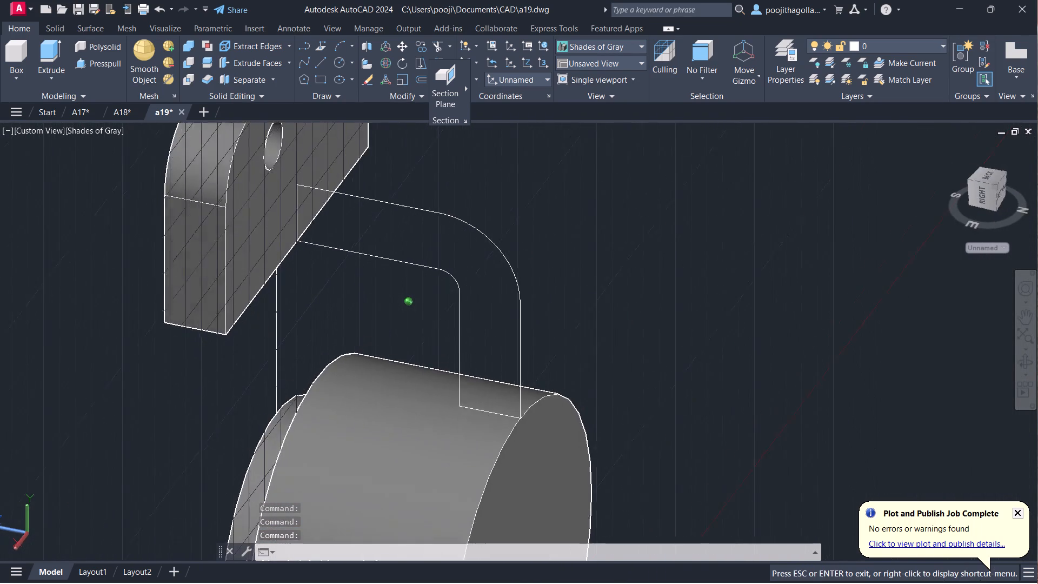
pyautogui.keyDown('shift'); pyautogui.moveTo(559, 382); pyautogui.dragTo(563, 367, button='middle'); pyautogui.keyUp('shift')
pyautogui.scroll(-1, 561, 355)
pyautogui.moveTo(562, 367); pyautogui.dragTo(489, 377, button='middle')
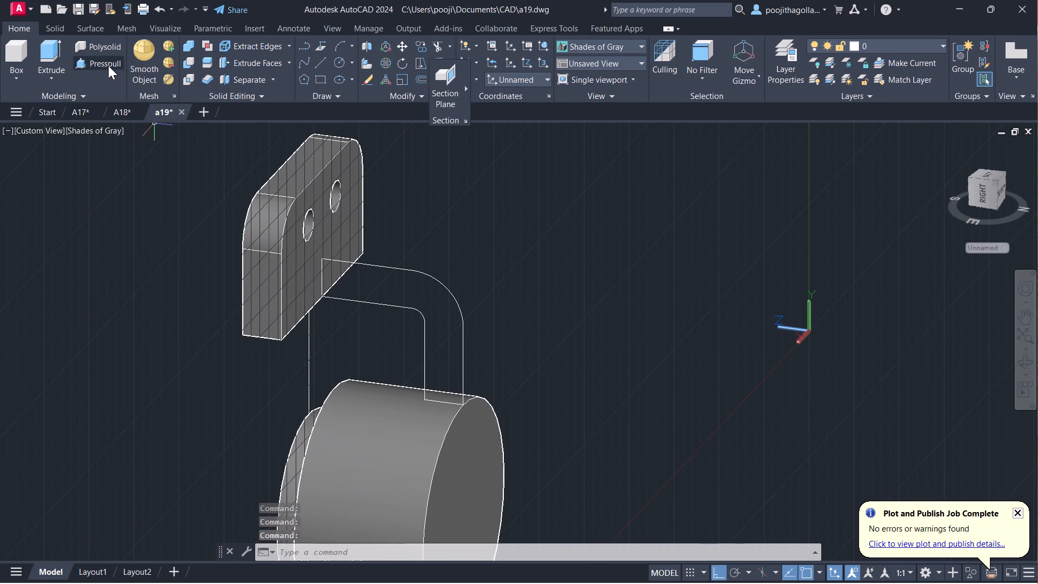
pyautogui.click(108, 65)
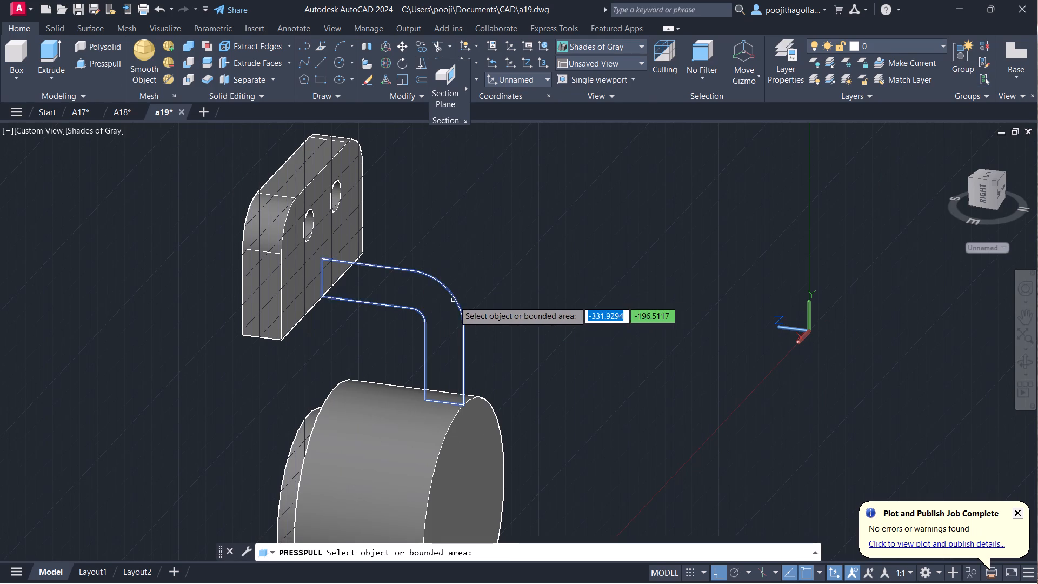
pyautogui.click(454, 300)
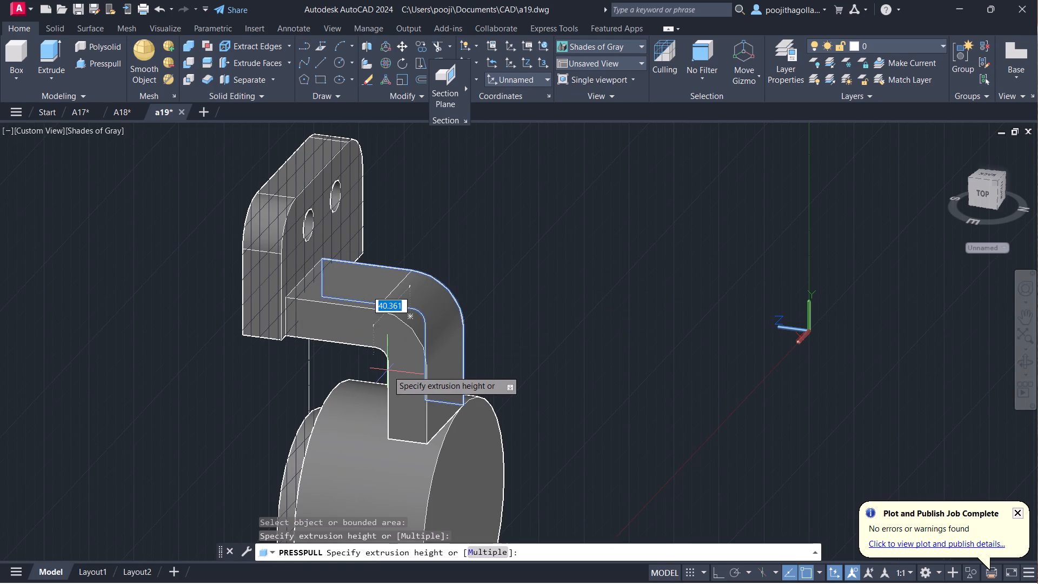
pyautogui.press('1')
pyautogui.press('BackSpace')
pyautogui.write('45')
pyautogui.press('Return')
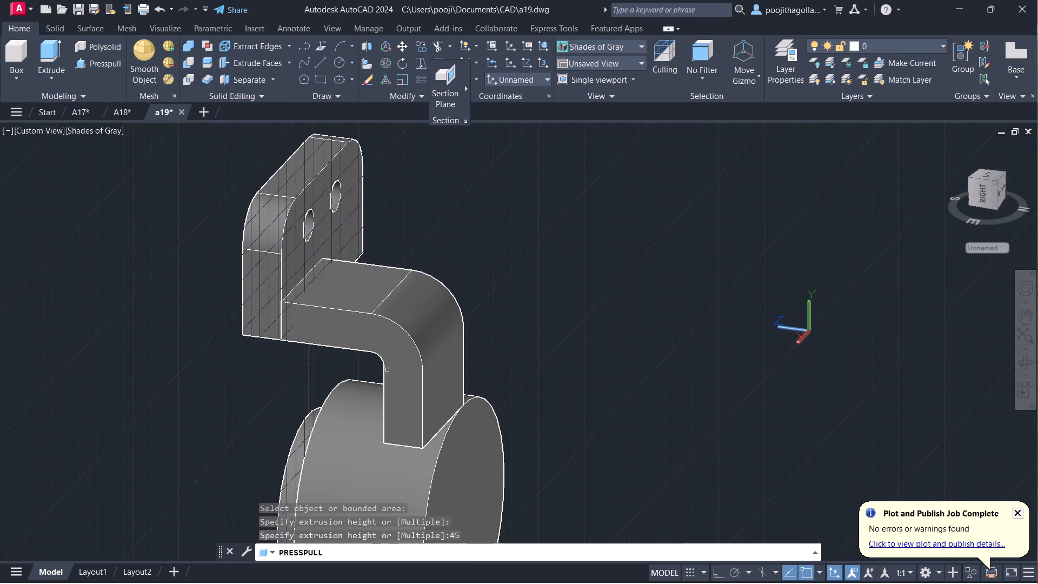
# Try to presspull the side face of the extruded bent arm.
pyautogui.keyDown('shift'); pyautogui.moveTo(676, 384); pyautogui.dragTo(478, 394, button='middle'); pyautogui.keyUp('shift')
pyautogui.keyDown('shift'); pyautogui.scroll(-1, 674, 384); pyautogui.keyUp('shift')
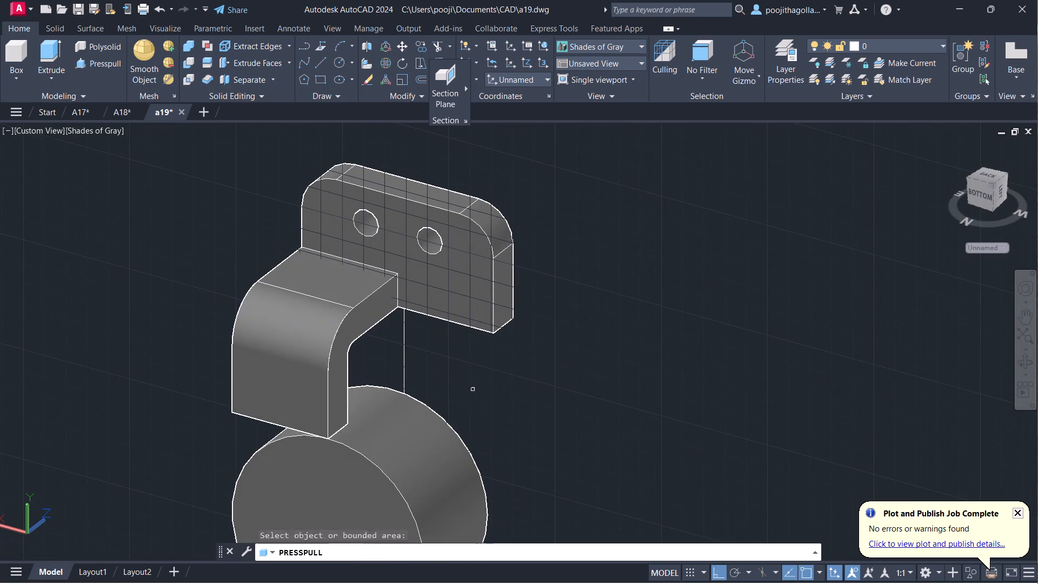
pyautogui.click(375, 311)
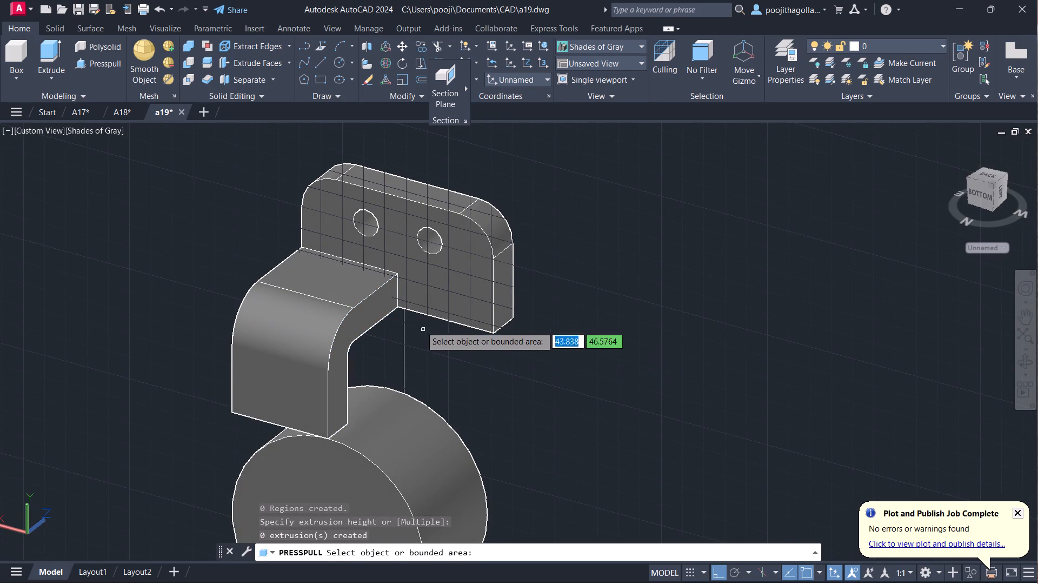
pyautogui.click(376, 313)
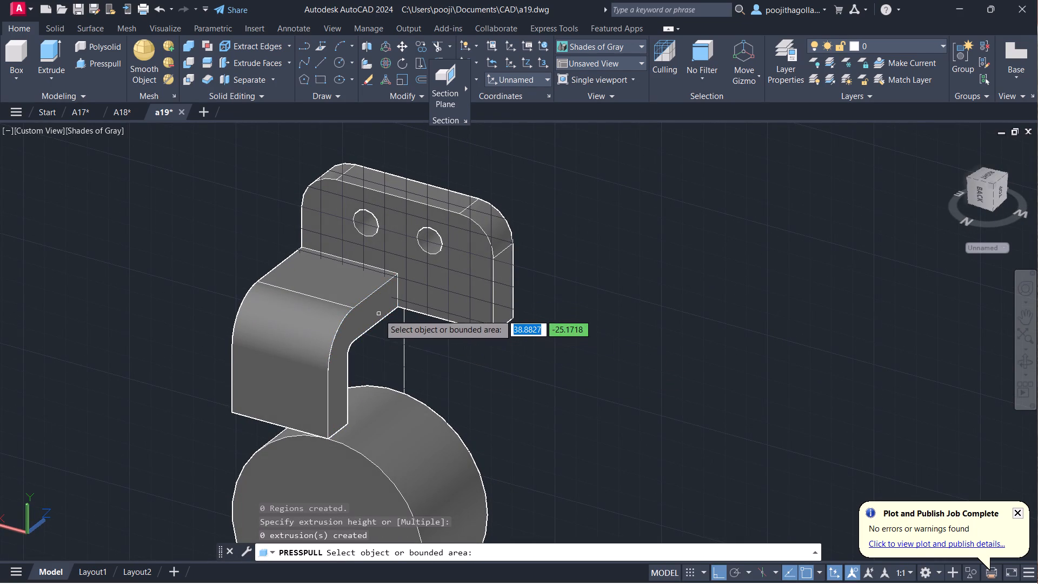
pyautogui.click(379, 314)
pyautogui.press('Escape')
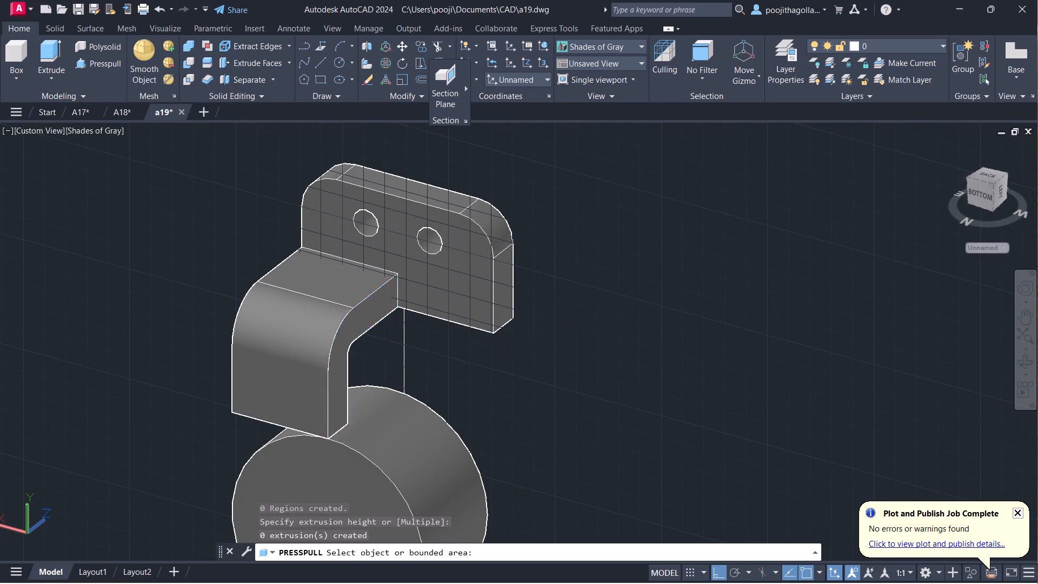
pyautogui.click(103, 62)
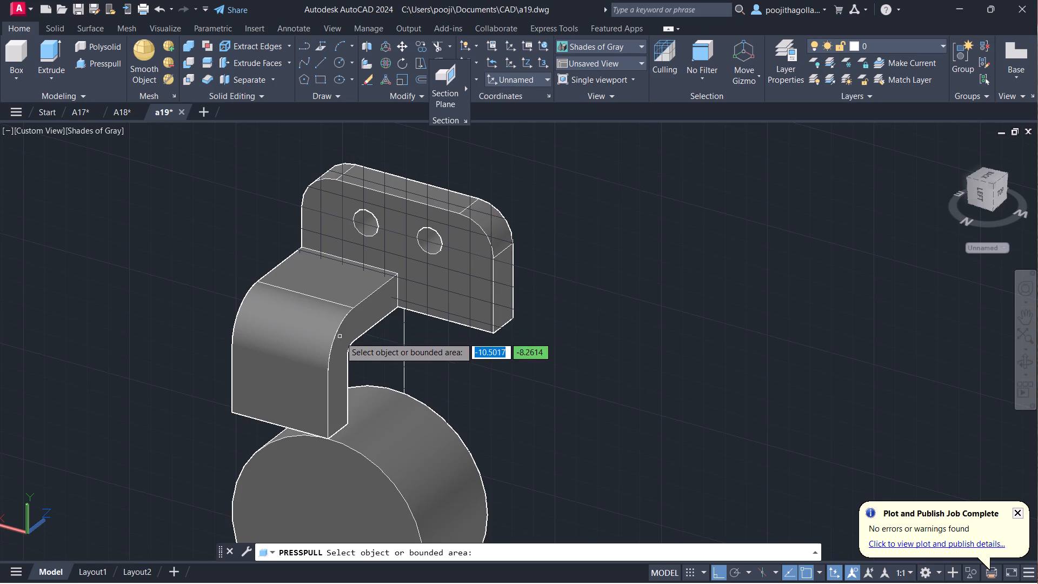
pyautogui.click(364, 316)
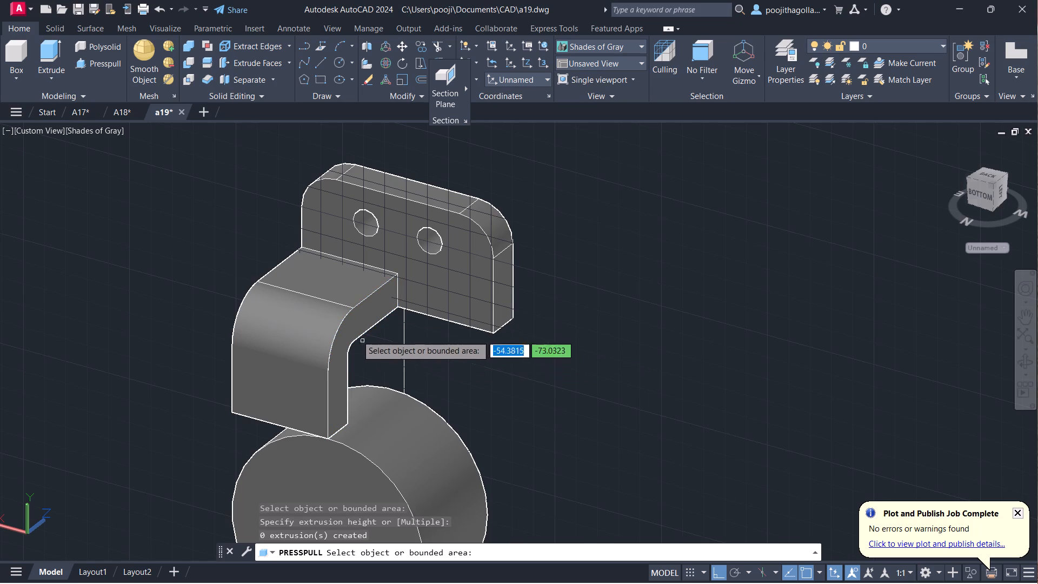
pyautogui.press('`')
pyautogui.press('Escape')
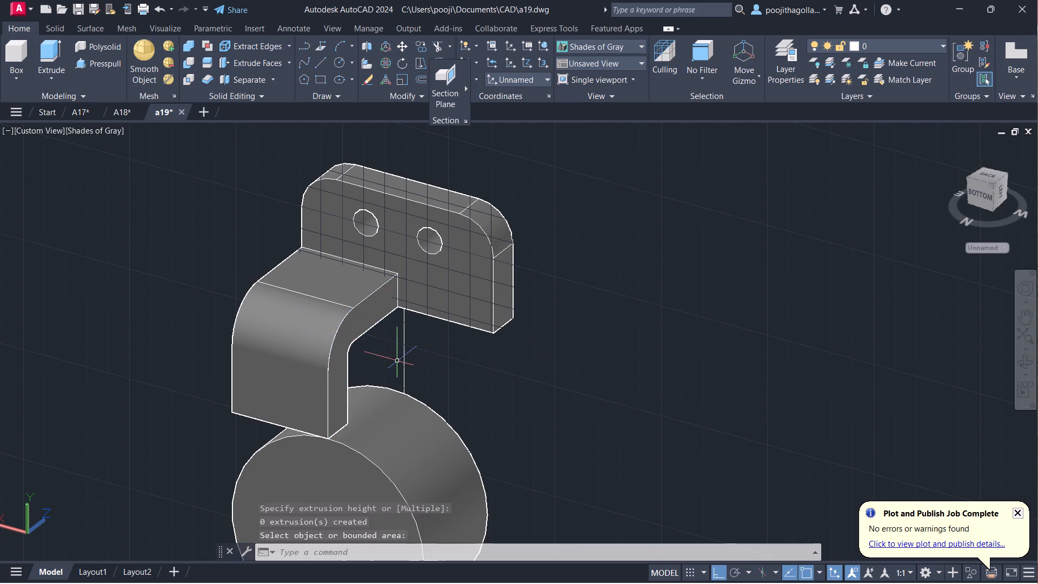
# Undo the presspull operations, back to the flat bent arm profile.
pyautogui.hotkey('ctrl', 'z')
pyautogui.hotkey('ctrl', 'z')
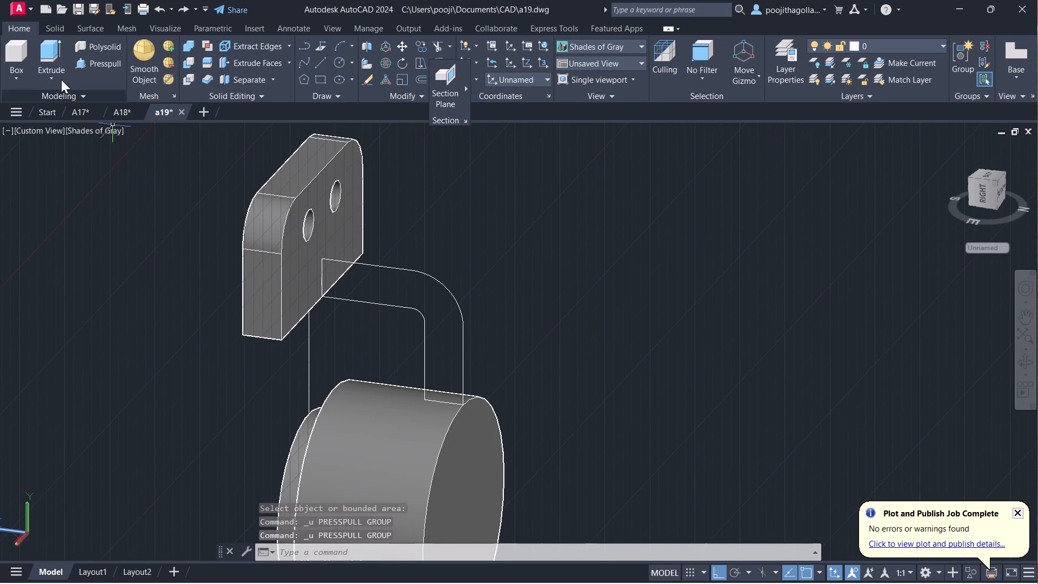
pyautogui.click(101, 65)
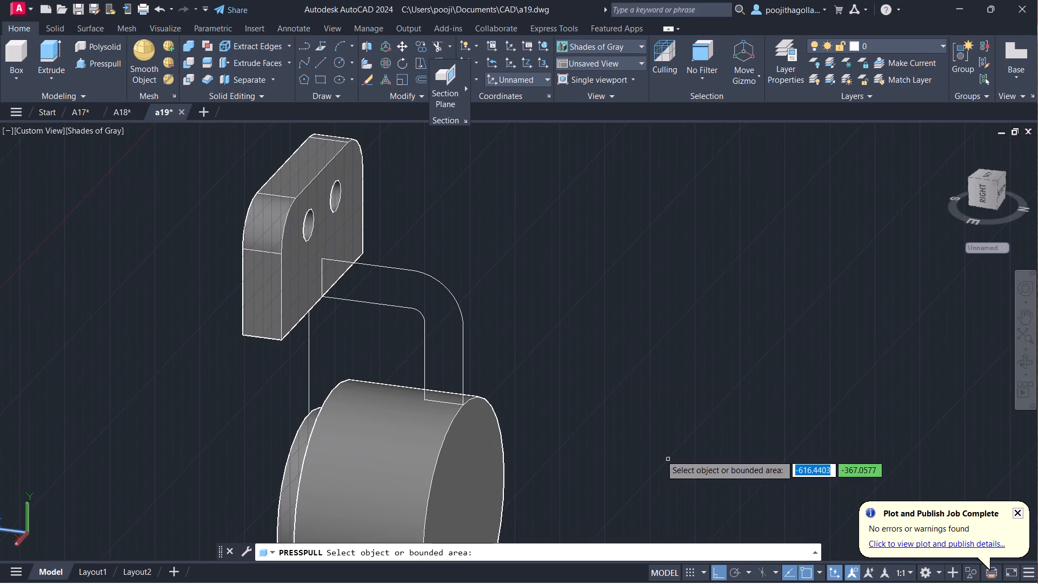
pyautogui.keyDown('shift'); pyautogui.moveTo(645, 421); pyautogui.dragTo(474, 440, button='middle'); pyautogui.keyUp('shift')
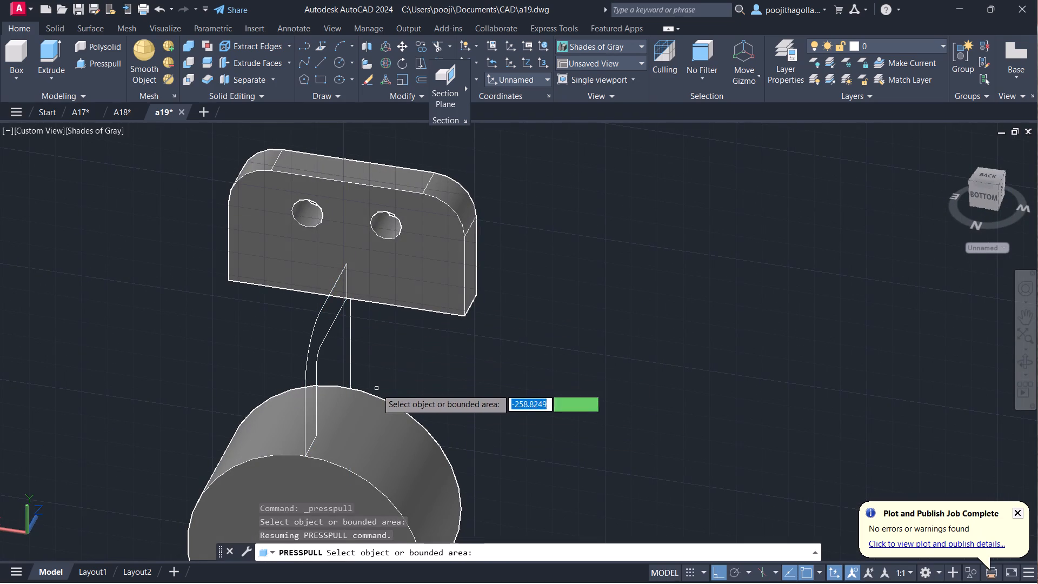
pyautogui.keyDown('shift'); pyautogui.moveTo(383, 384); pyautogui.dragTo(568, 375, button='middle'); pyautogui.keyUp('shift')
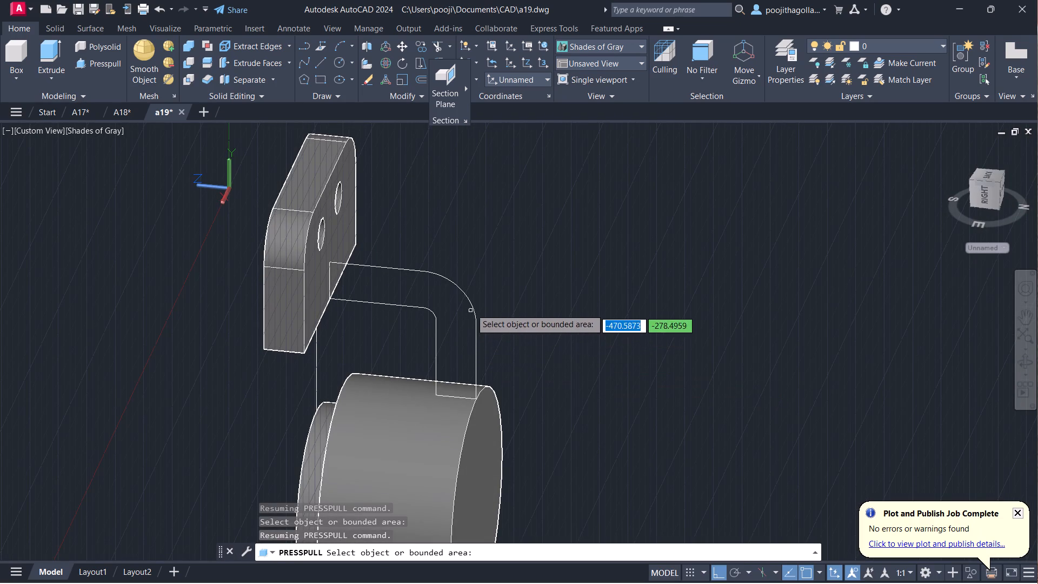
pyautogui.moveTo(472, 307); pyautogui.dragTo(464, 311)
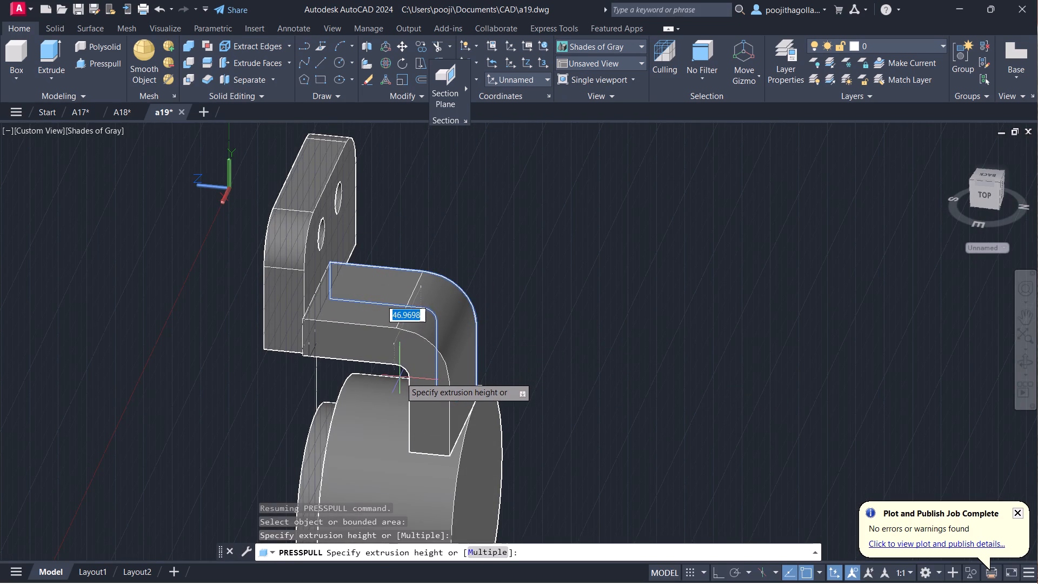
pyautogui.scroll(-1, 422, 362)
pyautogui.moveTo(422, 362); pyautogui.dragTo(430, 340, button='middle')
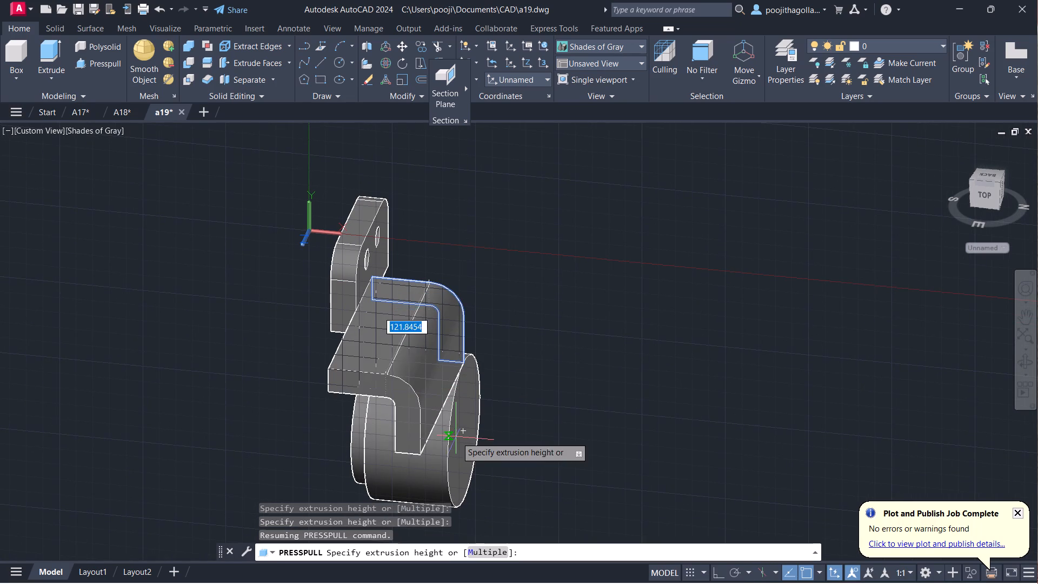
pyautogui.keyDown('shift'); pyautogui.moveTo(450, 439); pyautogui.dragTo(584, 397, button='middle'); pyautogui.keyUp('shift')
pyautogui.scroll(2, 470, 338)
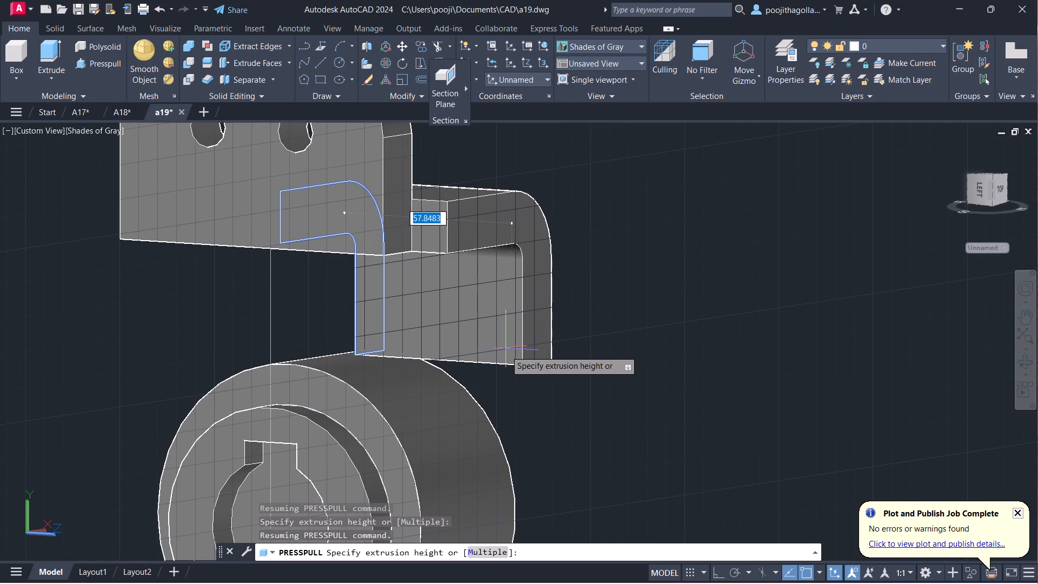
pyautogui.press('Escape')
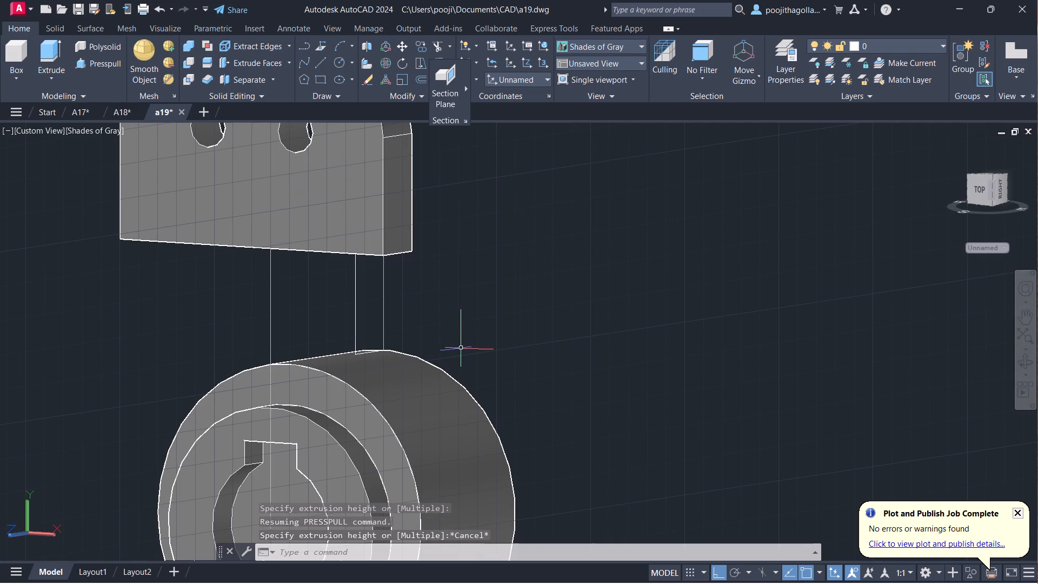
# Move the bent arm profile orthogonally at 0° about 157 units away from the plate and cylinder.
pyautogui.moveTo(461, 348); pyautogui.dragTo(465, 331, button='middle')
pyautogui.moveTo(435, 278); pyautogui.dragTo(429, 279)
pyautogui.click(345, 314)
pyautogui.moveTo(615, 382); pyautogui.dragTo(504, 322, button='middle')
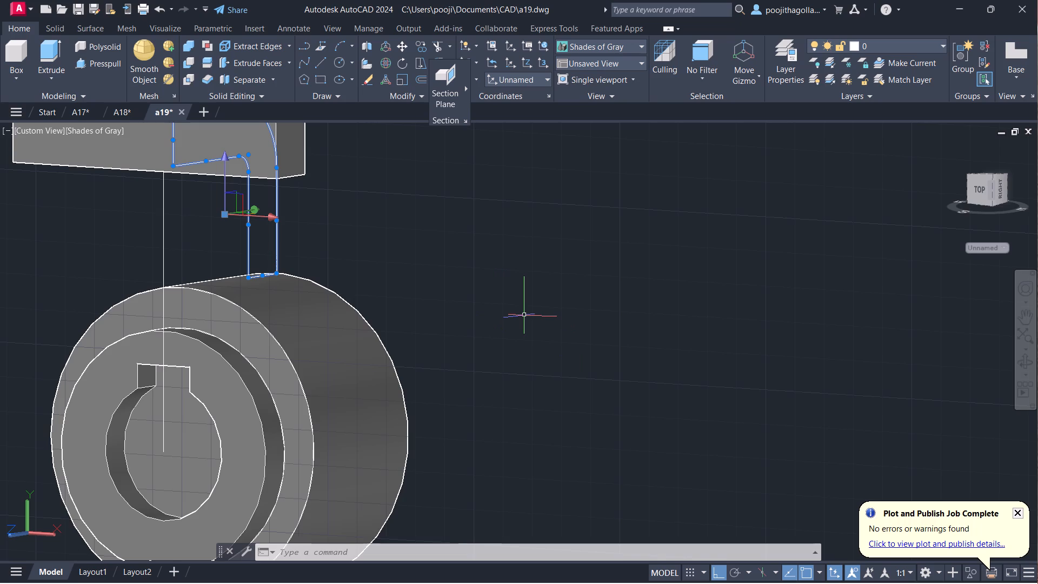
pyautogui.press('m')
pyautogui.press('Return')
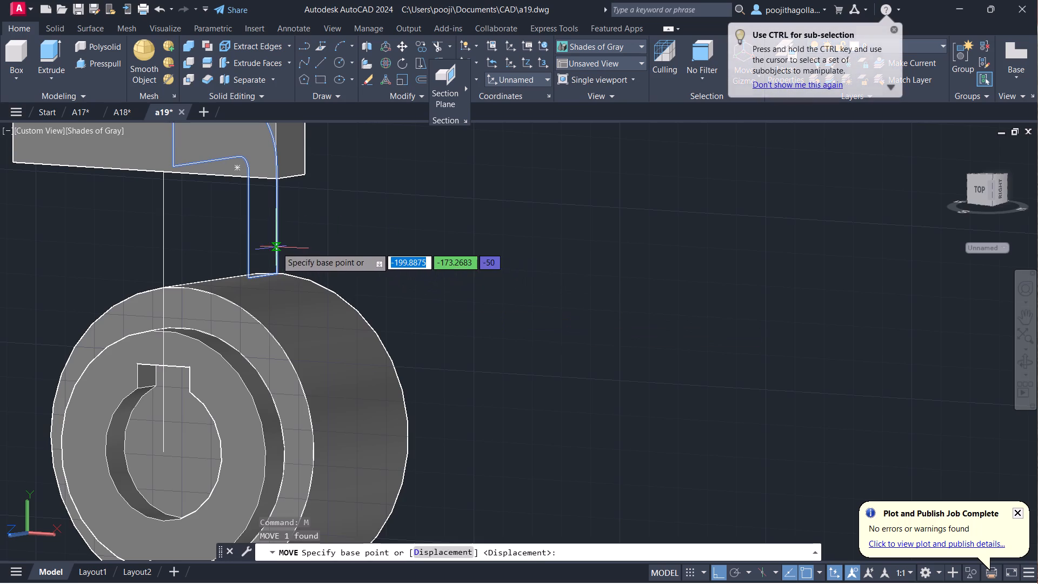
pyautogui.click(276, 247)
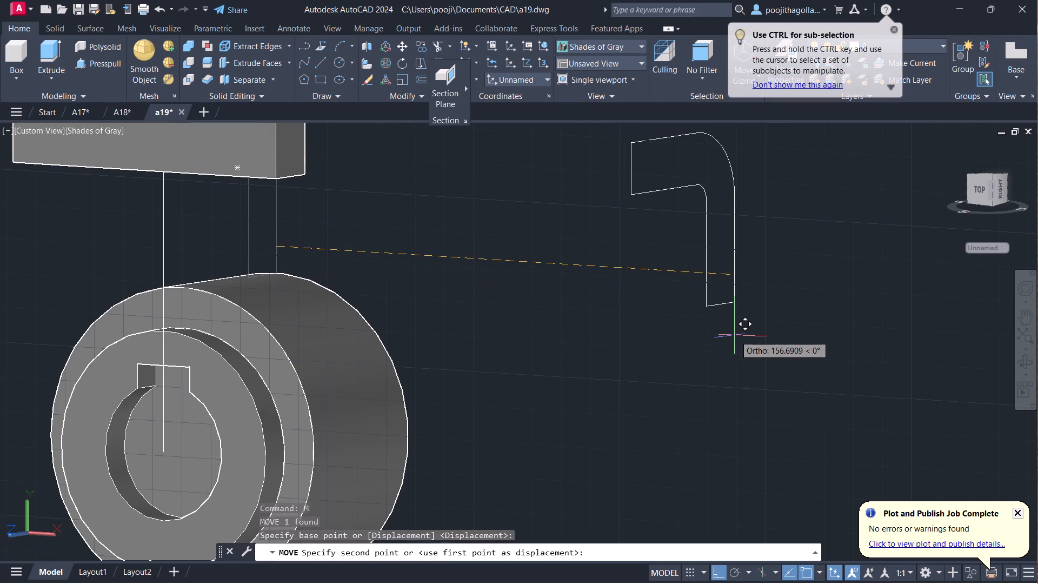
pyautogui.click(735, 335)
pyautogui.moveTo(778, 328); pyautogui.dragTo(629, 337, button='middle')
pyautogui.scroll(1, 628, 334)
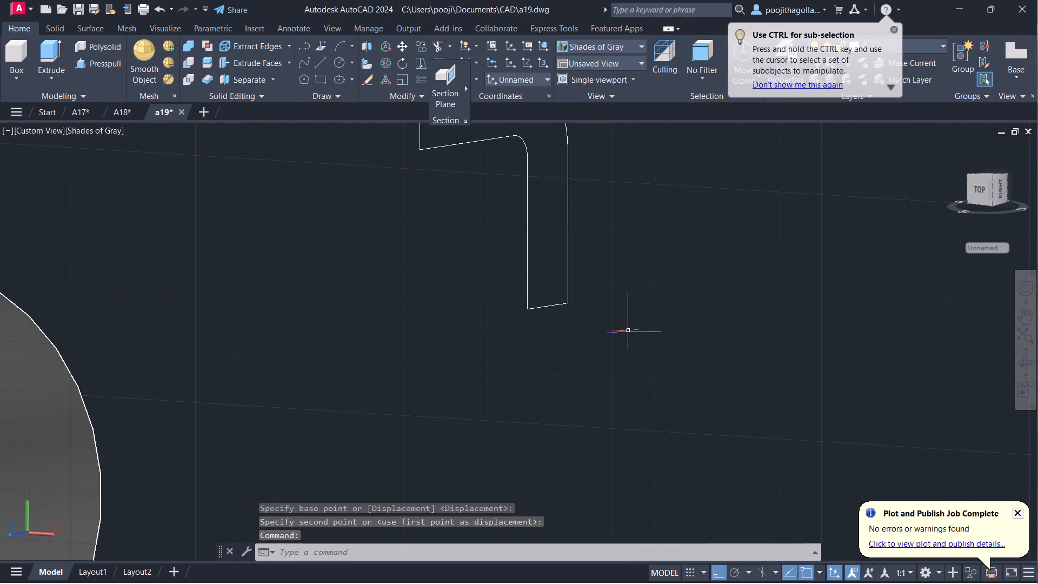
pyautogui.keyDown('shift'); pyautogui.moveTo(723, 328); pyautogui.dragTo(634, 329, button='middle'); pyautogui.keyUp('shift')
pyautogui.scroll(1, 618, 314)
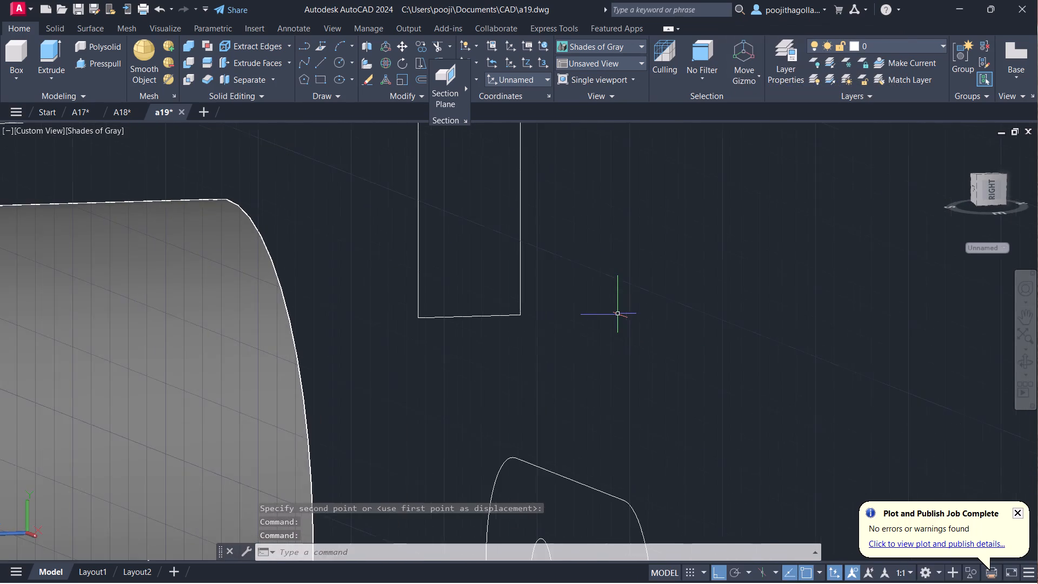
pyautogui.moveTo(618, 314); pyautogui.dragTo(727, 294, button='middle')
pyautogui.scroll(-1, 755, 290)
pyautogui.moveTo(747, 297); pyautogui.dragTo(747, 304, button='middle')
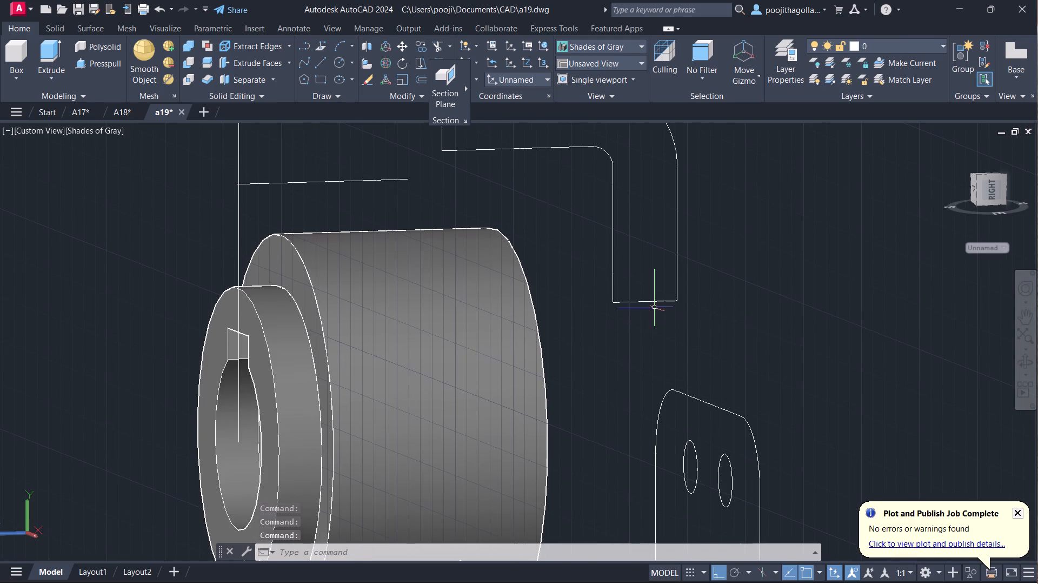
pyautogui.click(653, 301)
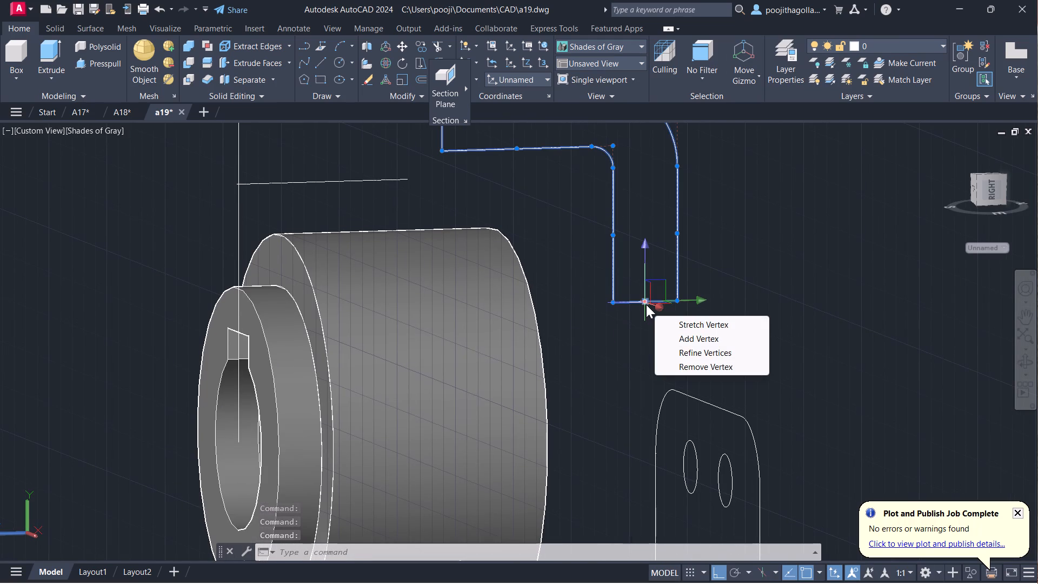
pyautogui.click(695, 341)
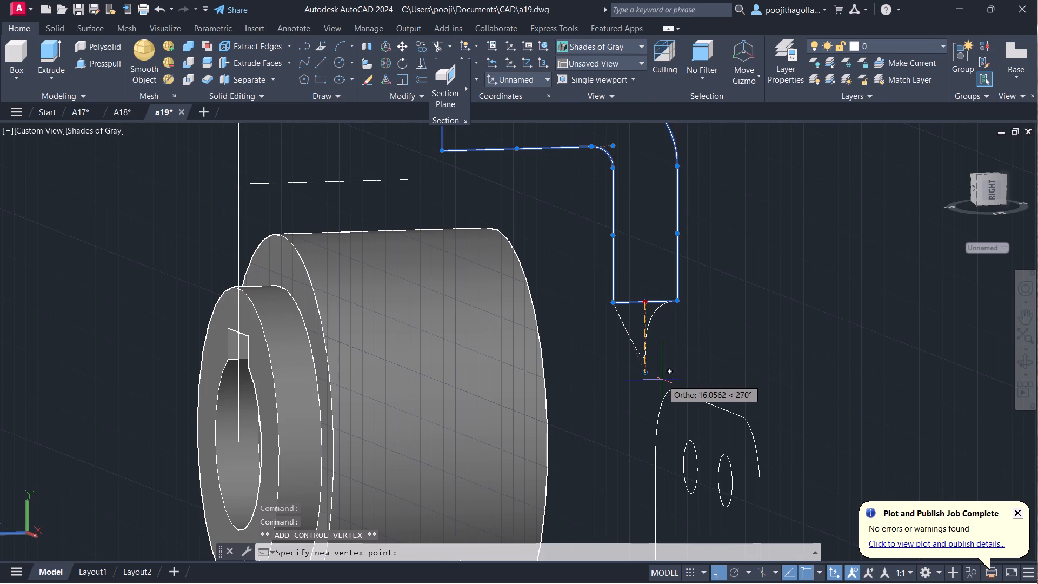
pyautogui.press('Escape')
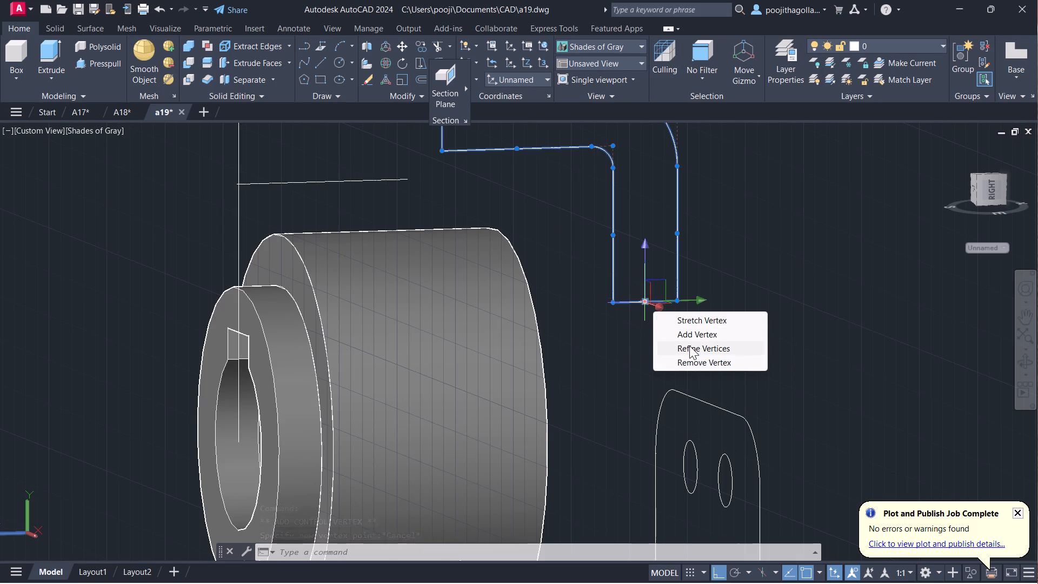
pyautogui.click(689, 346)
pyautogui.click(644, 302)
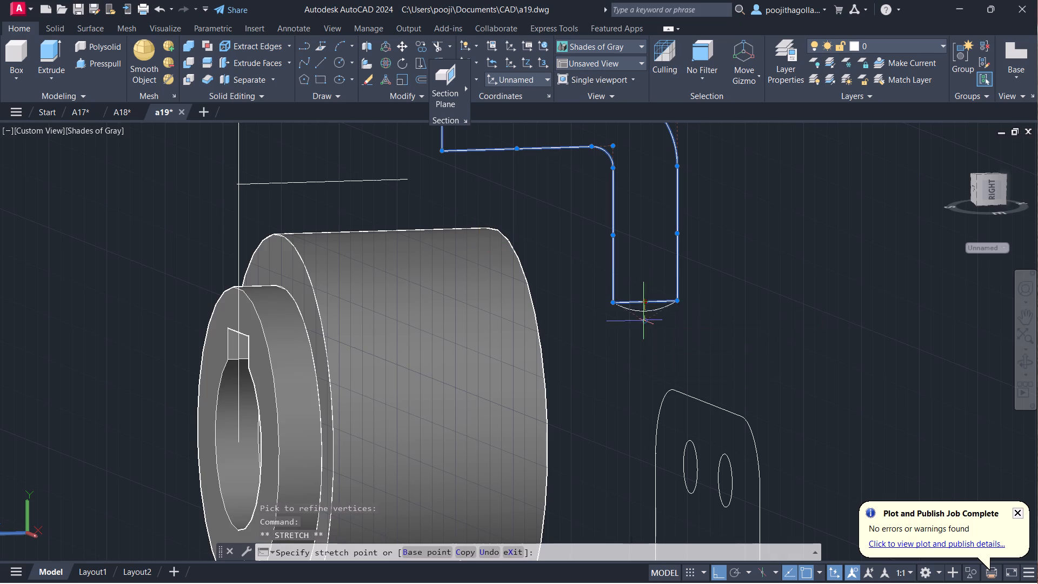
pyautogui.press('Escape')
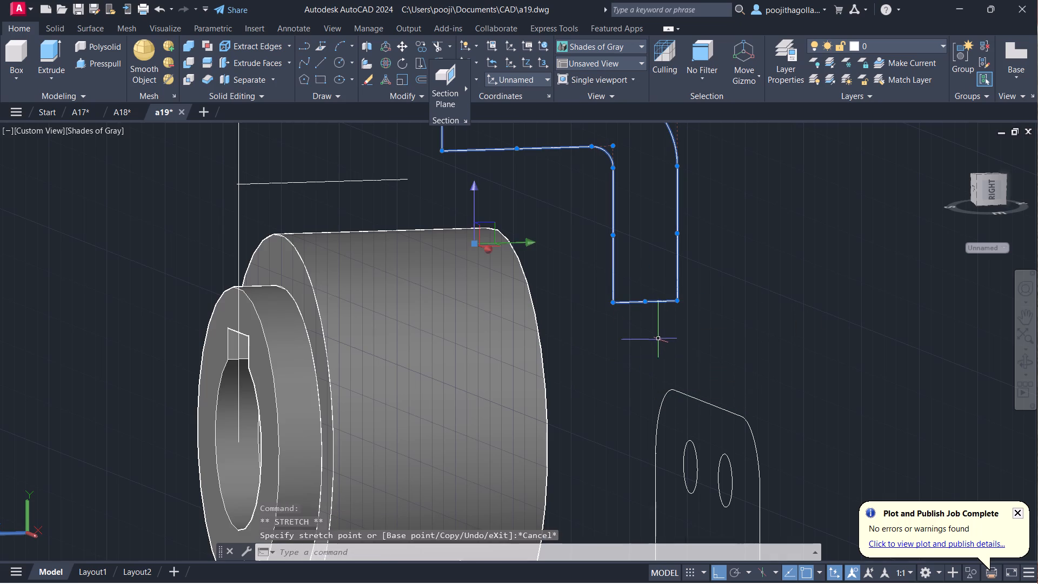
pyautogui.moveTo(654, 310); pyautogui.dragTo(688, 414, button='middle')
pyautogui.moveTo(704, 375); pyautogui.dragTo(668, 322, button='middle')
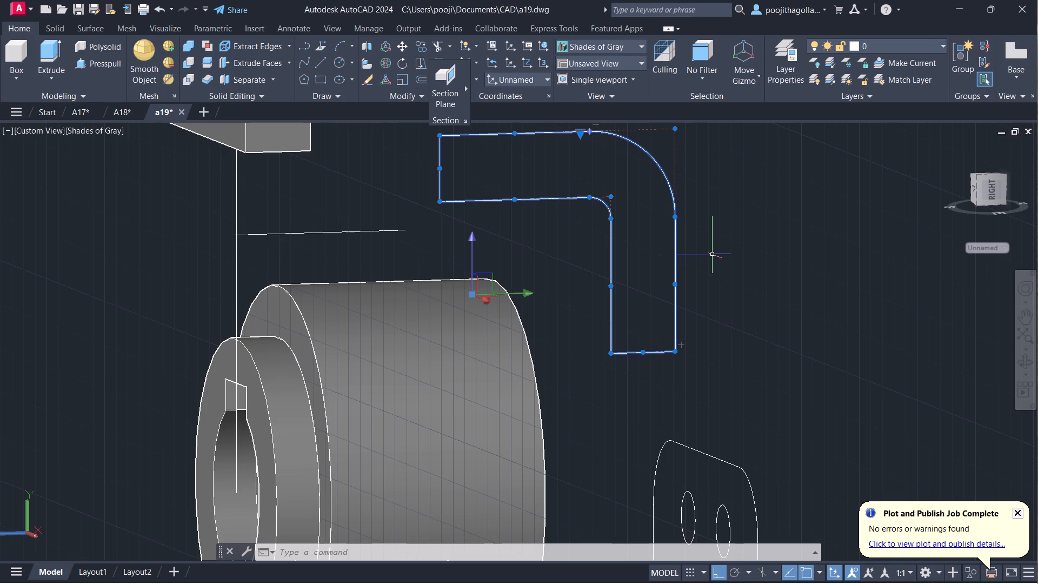
# Explode the bent arm profile into separate segments.
pyautogui.press('x')
pyautogui.press('Return')
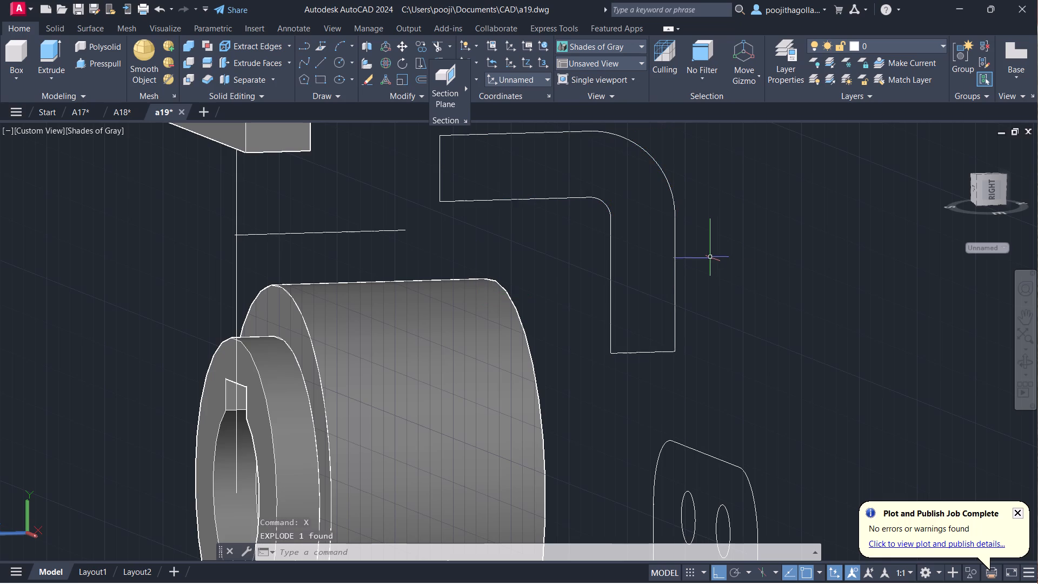
# Move the short bottom edge of the exploded arm profile straight down by 5.
pyautogui.click(647, 351)
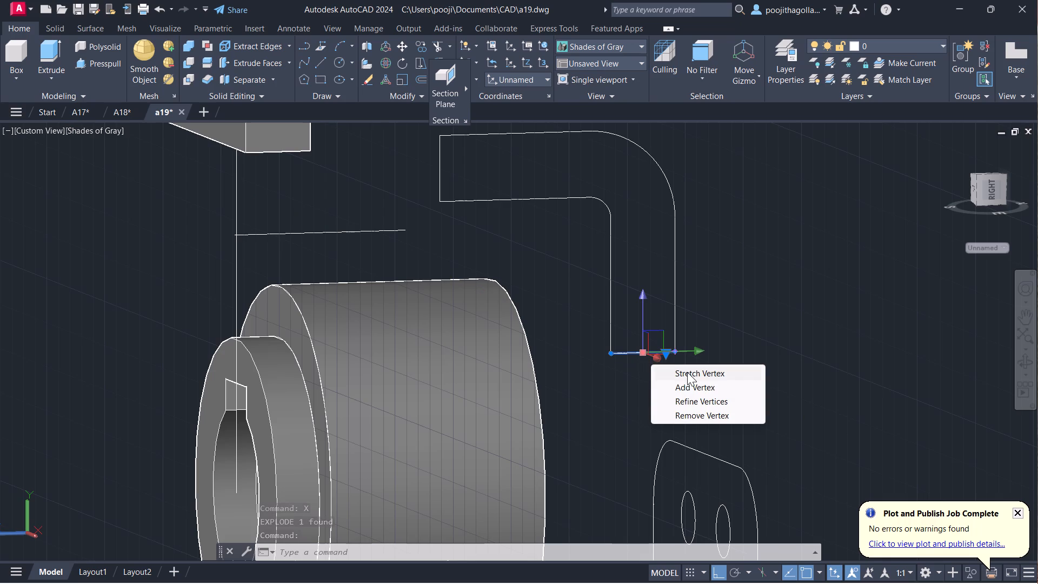
pyautogui.click(687, 372)
pyautogui.press('Escape')
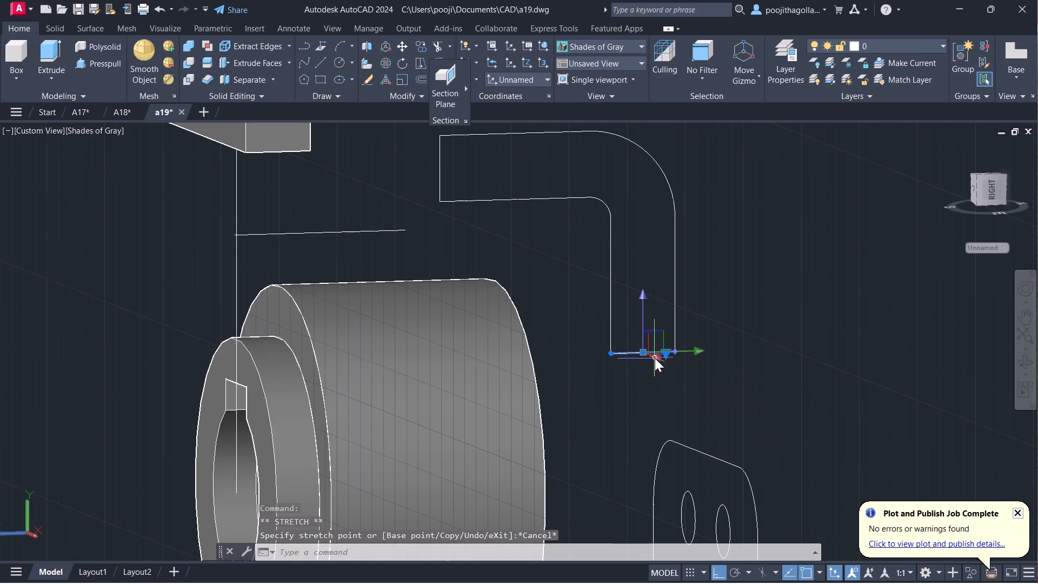
pyautogui.press('m')
pyautogui.press('Return')
pyautogui.click(643, 356)
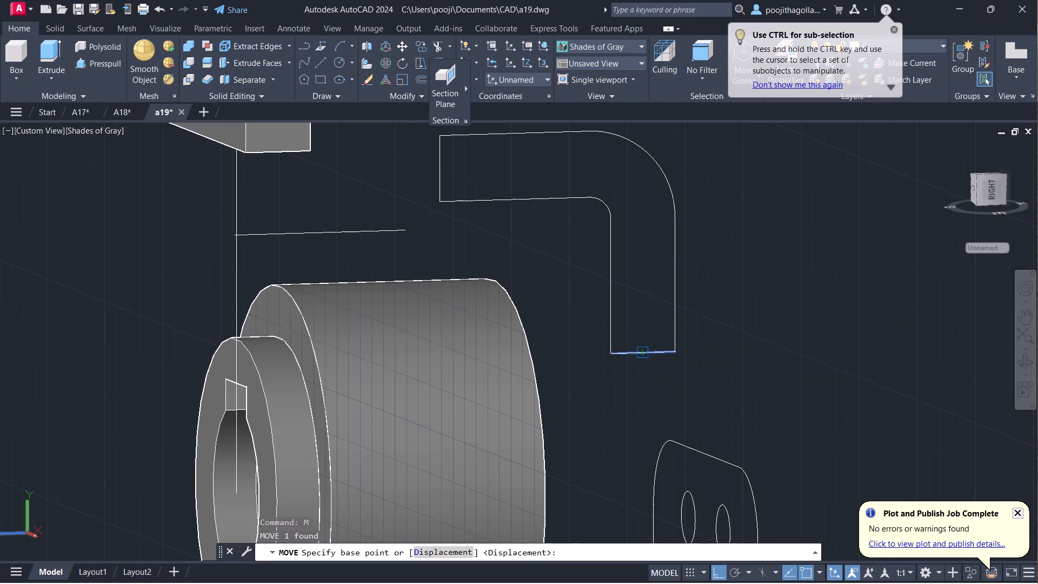
pyautogui.press('5')
pyautogui.press('Return')
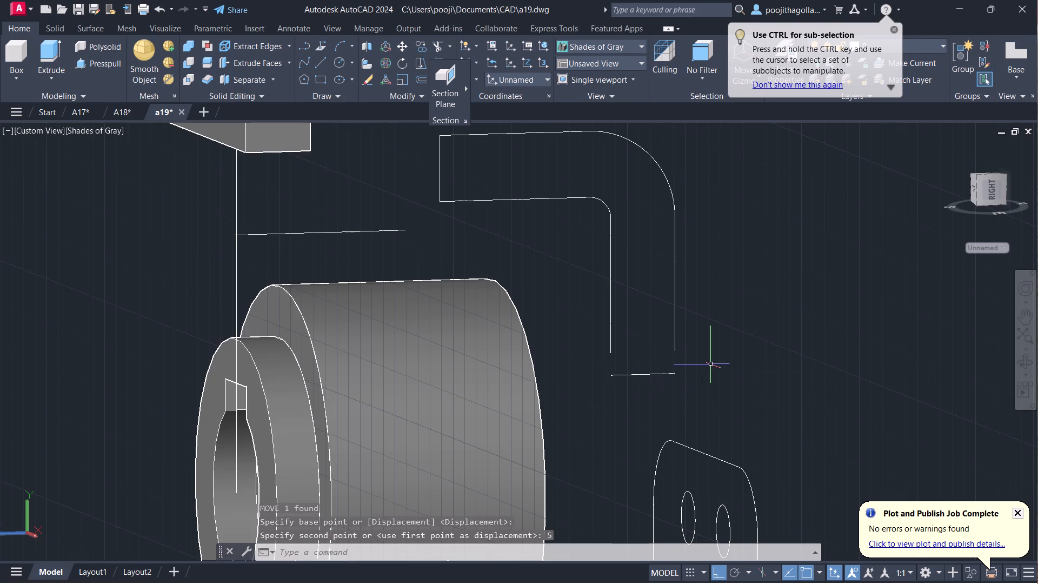
# Draw lines across the arm's open lower end and down its outer side to the end of the moved bottom edge.
pyautogui.press('l')
pyautogui.press('Return')
pyautogui.click(617, 353)
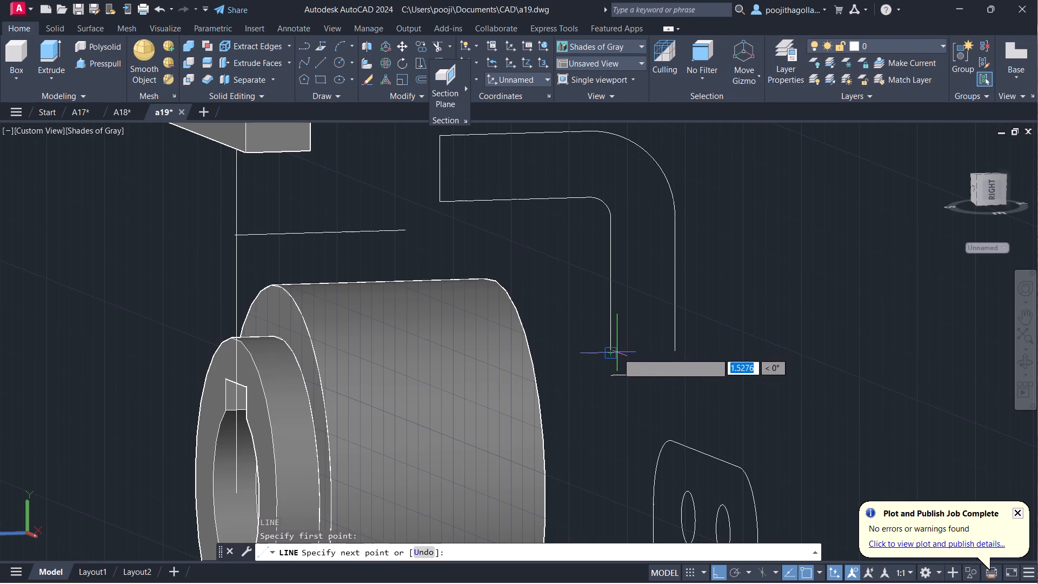
pyautogui.click(677, 350)
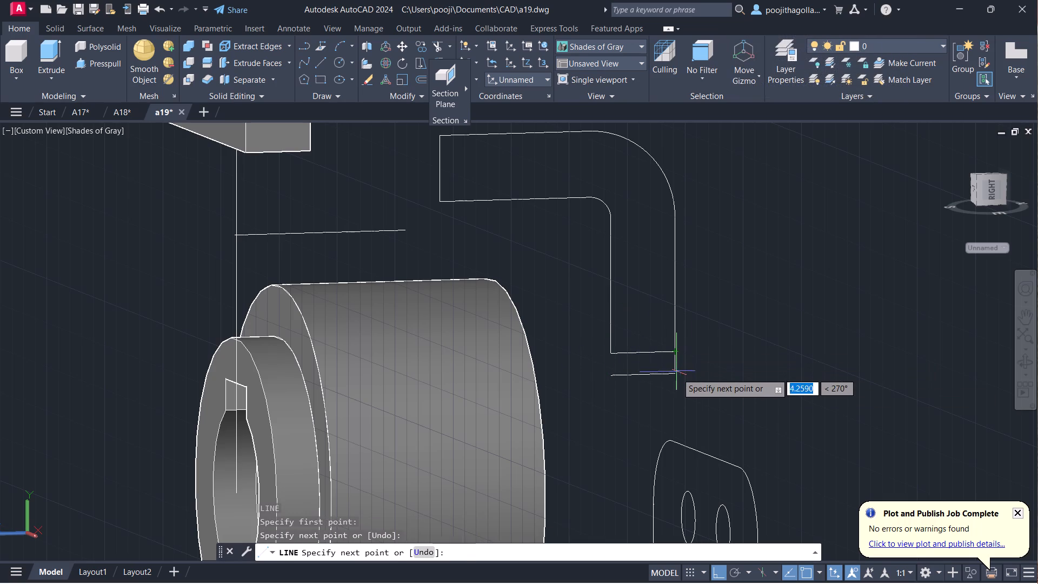
pyautogui.click(676, 375)
pyautogui.press('Escape')
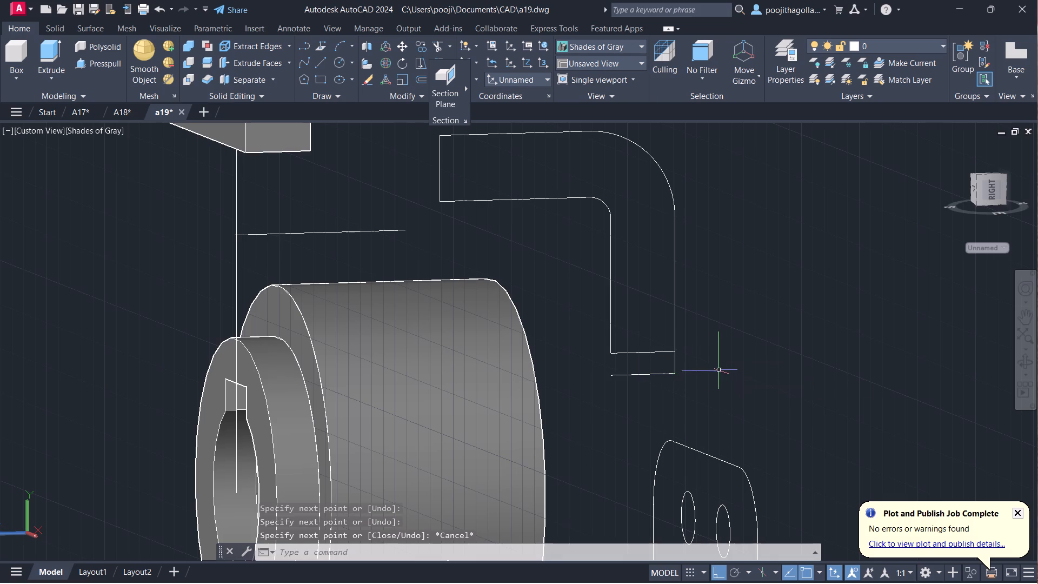
# Draw the short vertical line linking the inner end of the moved bottom edge to the arm's inner side.
pyautogui.moveTo(655, 398); pyautogui.dragTo(693, 408, button='middle')
pyautogui.keyDown('shift'); pyautogui.moveTo(667, 426); pyautogui.dragTo(726, 437, button='middle'); pyautogui.keyUp('shift')
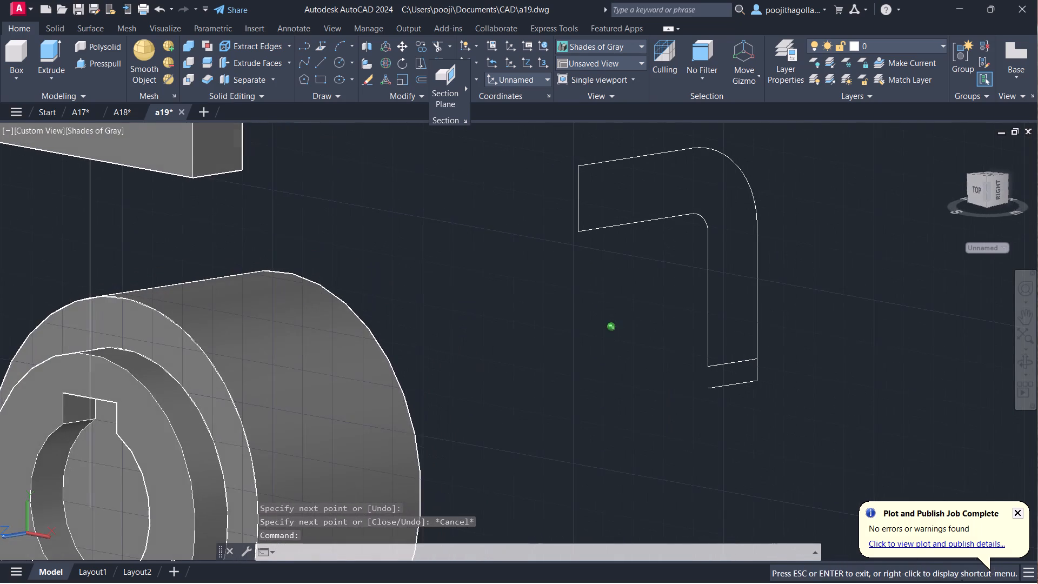
pyautogui.keyDown('shift'); pyautogui.moveTo(726, 437); pyautogui.dragTo(727, 437, button='middle'); pyautogui.keyUp('shift')
pyautogui.scroll(1, 731, 421)
pyautogui.moveTo(741, 413); pyautogui.dragTo(629, 461, button='middle')
pyautogui.press('l')
pyautogui.press('Return')
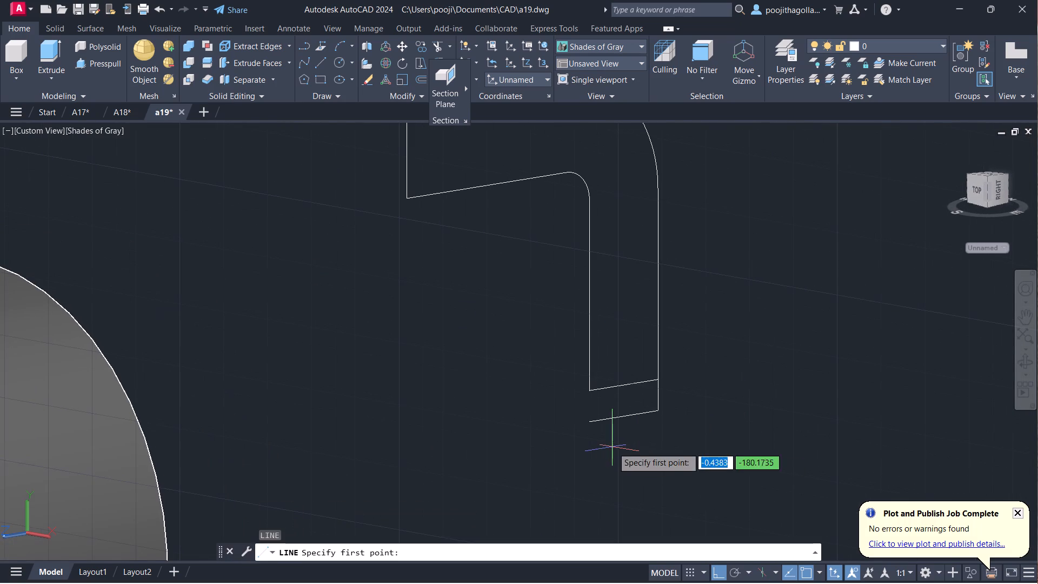
pyautogui.click(593, 421)
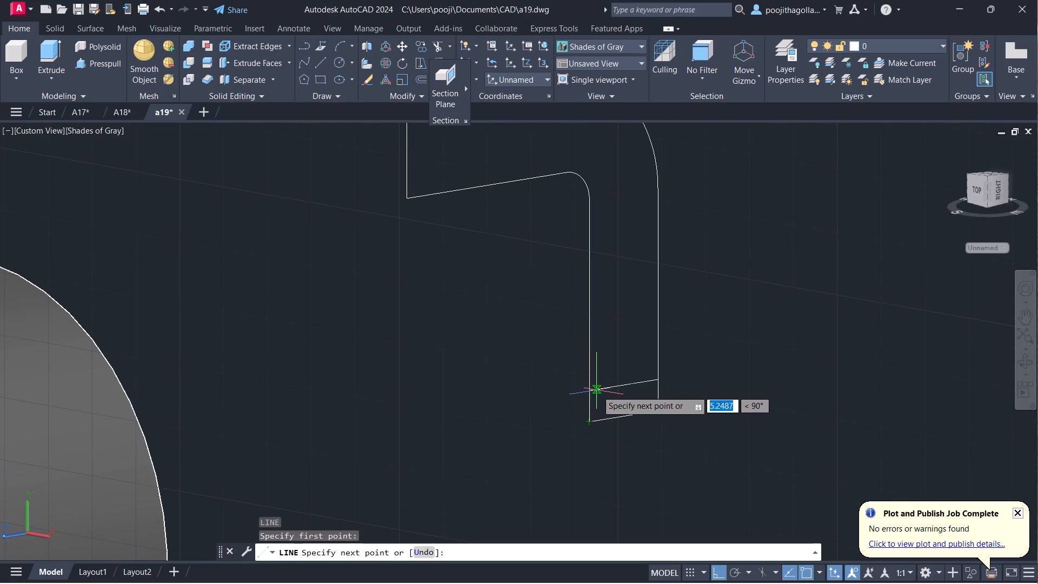
pyautogui.click(587, 390)
pyautogui.press('Escape')
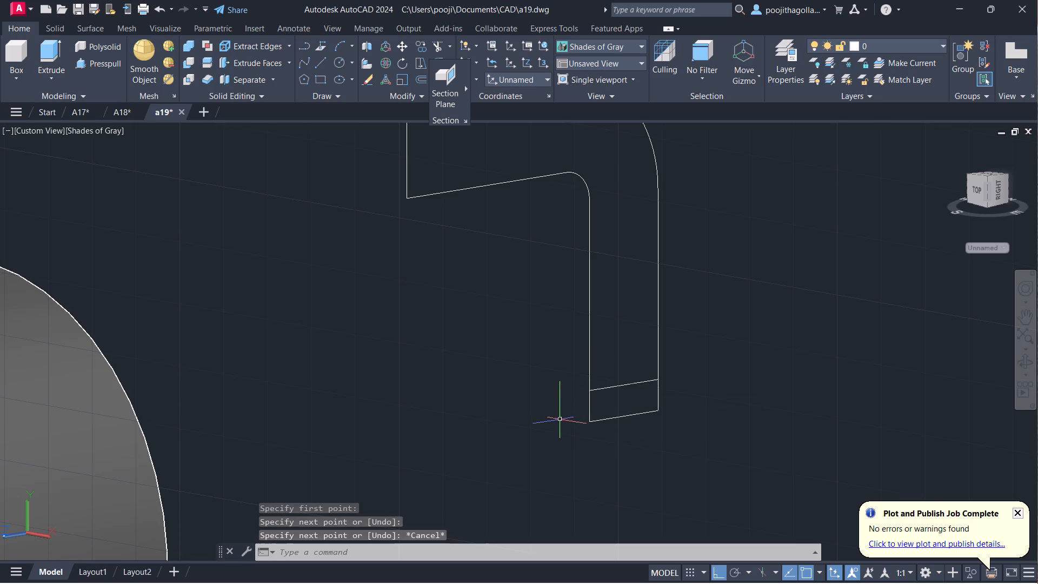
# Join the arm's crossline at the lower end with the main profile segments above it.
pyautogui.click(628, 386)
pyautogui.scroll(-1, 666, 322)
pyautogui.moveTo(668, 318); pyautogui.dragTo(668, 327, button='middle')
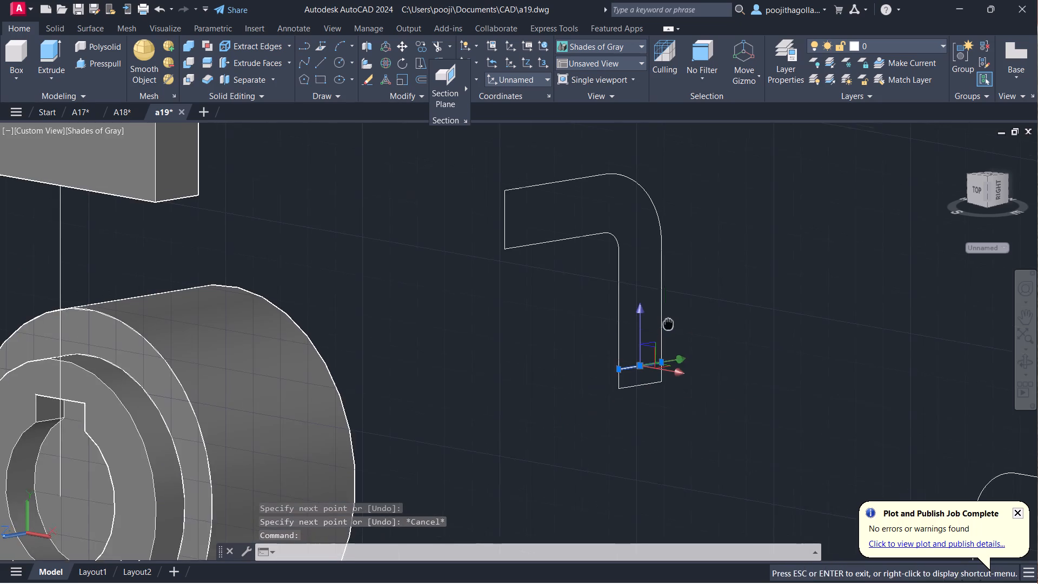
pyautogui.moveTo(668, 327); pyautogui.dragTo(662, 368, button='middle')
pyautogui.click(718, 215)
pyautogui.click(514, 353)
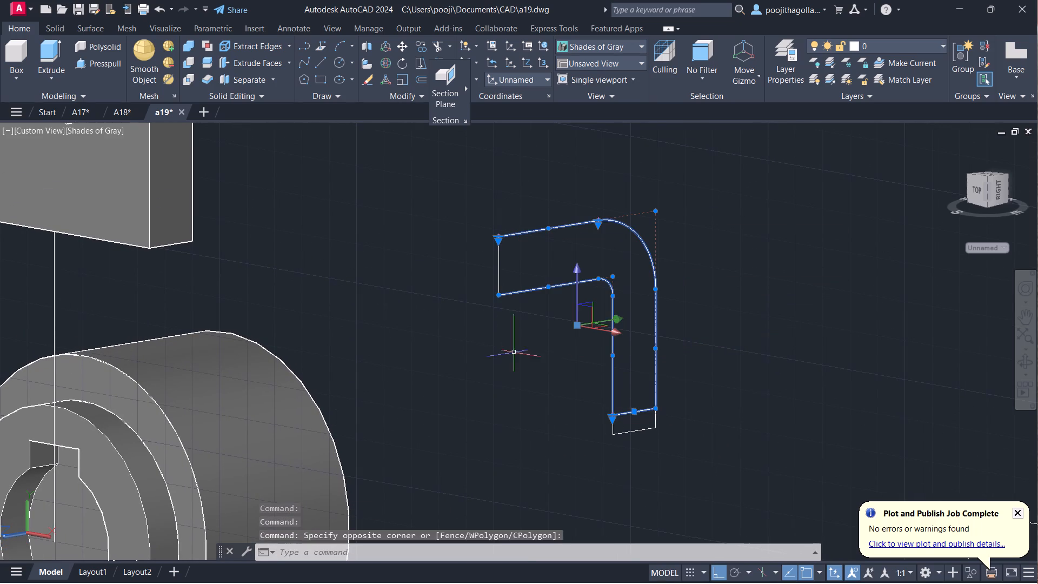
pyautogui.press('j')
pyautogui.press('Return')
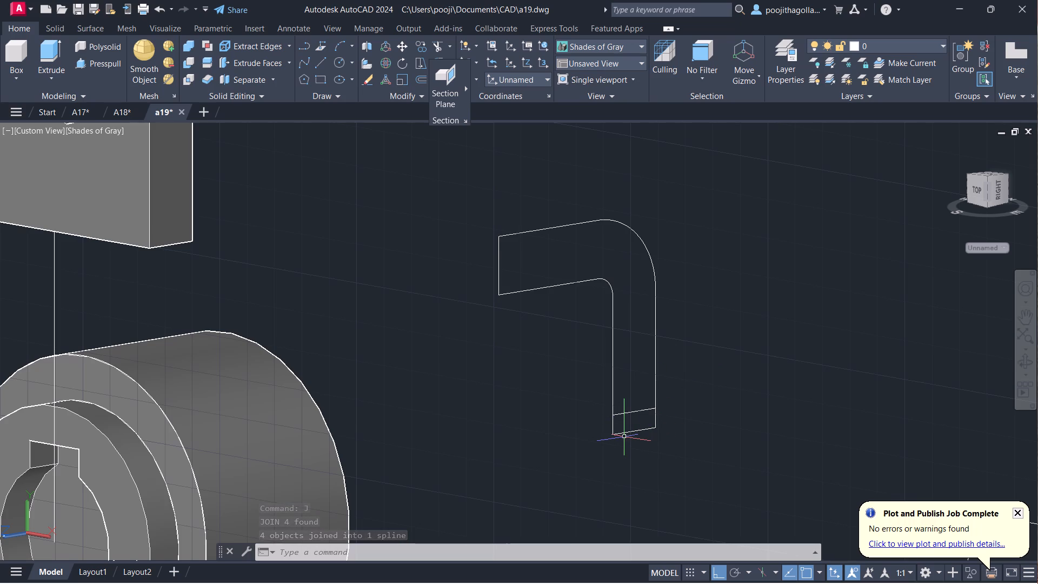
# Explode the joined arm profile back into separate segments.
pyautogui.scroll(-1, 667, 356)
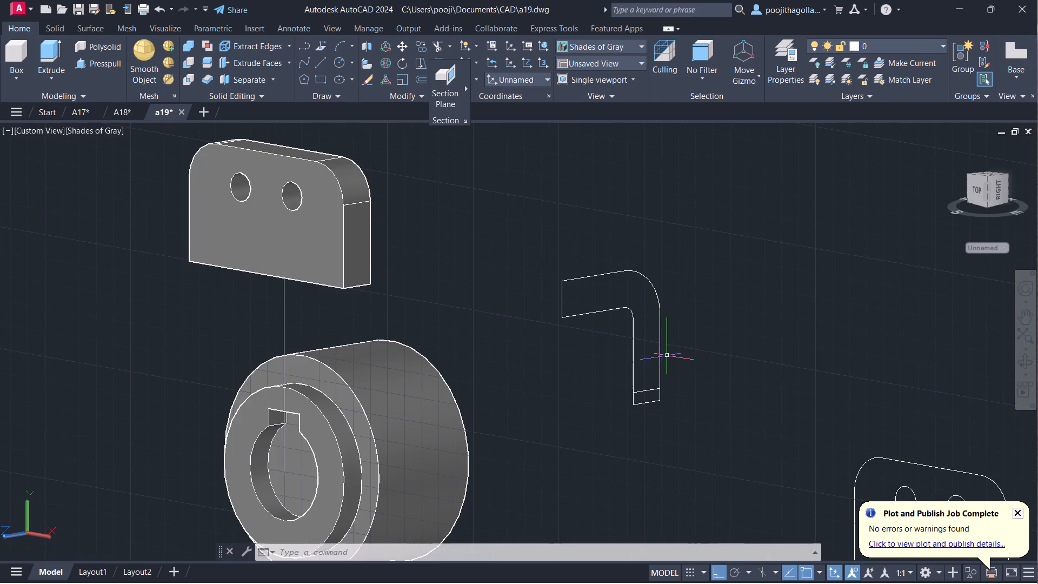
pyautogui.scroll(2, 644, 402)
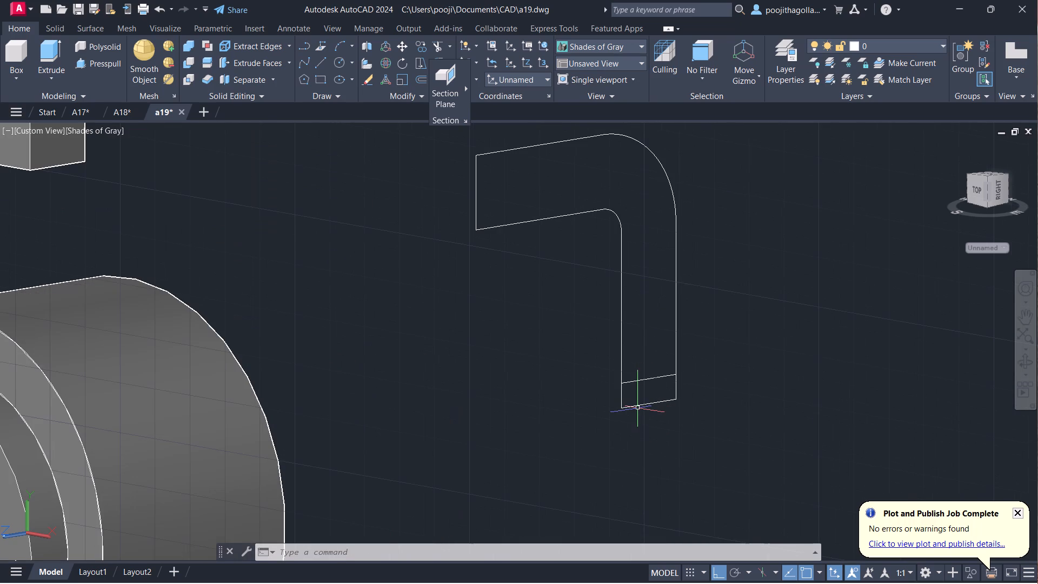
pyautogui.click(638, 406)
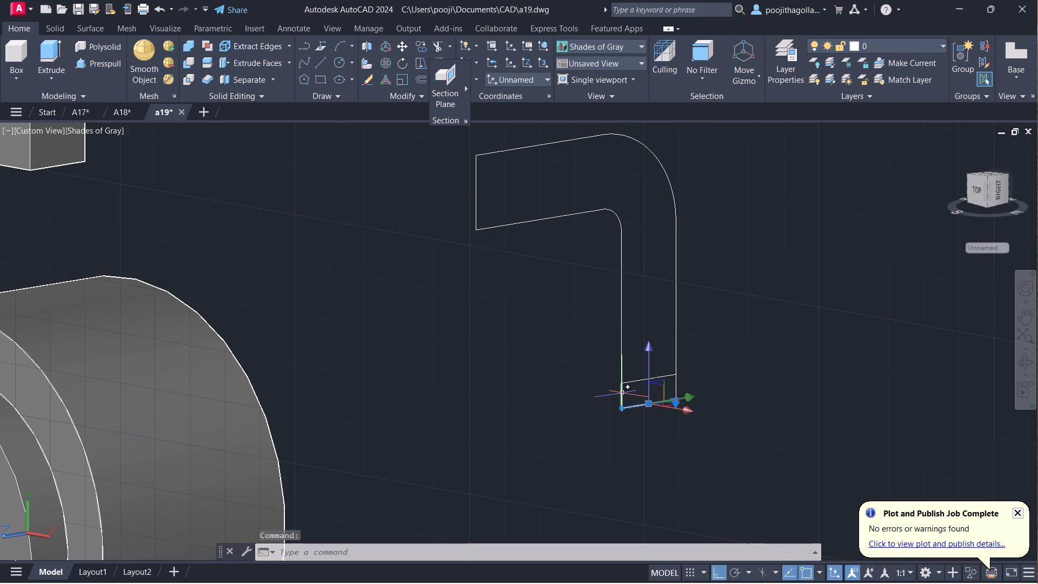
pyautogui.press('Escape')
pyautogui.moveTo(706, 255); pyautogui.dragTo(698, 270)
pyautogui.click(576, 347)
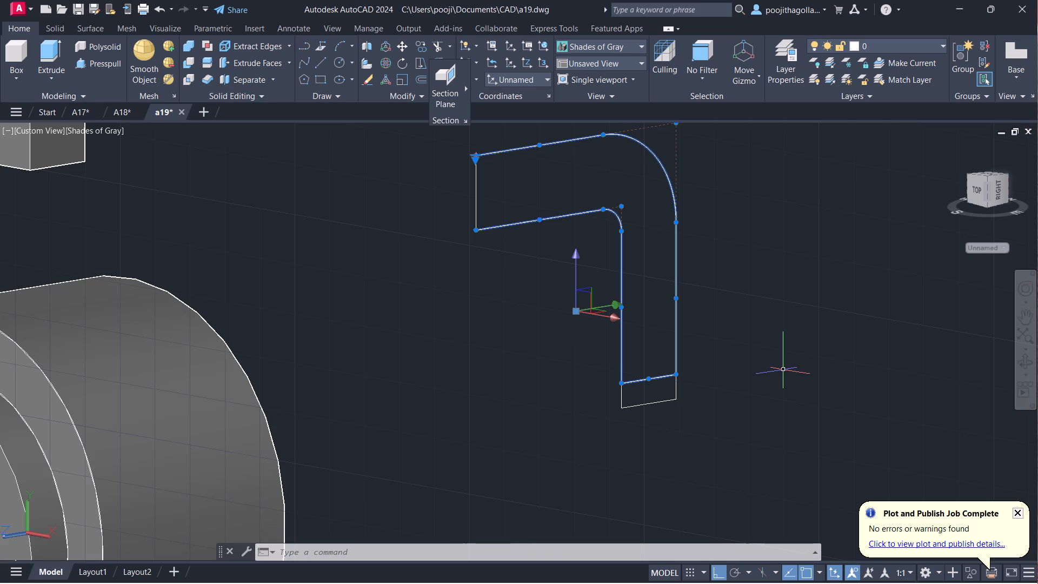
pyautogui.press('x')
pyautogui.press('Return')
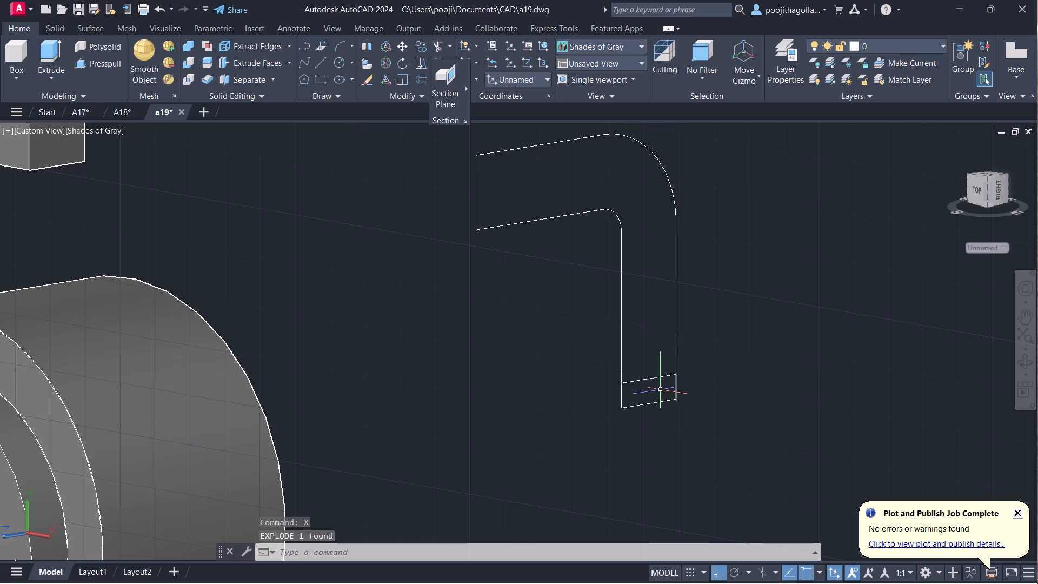
# Join the lengthened outer outline of the arm, including its lowered bottom edge and both short side lines, into one object.
pyautogui.click(651, 405)
pyautogui.moveTo(712, 264); pyautogui.dragTo(706, 270)
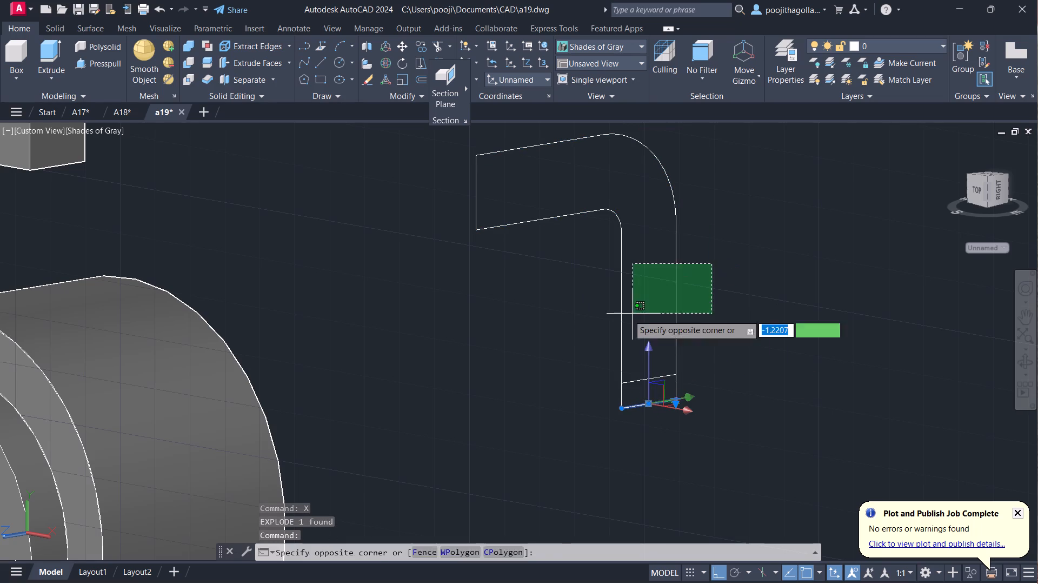
pyautogui.click(575, 329)
pyautogui.scroll(2, 713, 375)
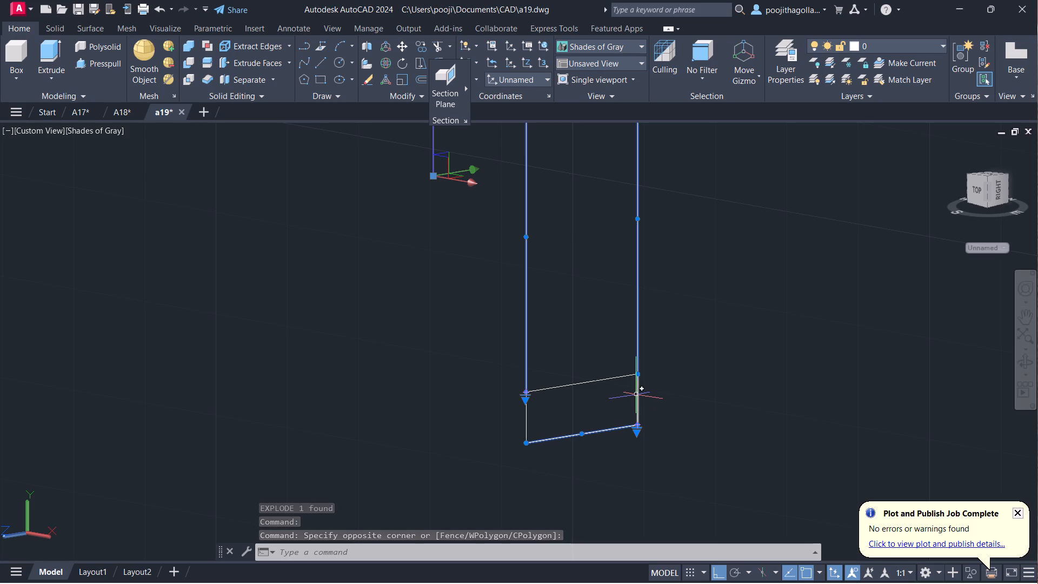
pyautogui.click(636, 395)
pyautogui.click(527, 421)
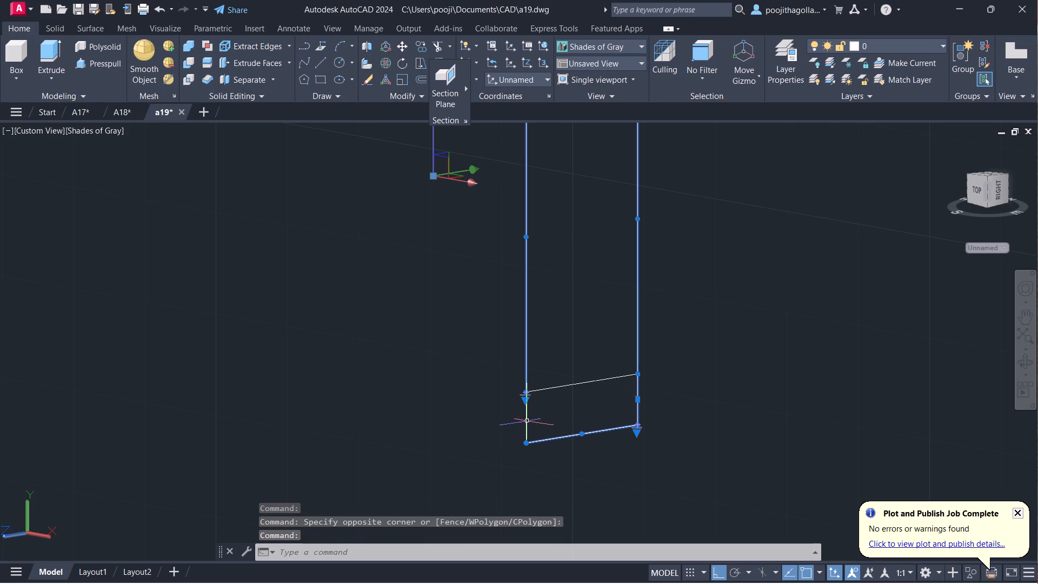
pyautogui.scroll(-2, 544, 333)
pyautogui.moveTo(565, 316); pyautogui.dragTo(585, 363, button='middle')
pyautogui.moveTo(473, 242); pyautogui.dragTo(457, 254)
pyautogui.click(412, 265)
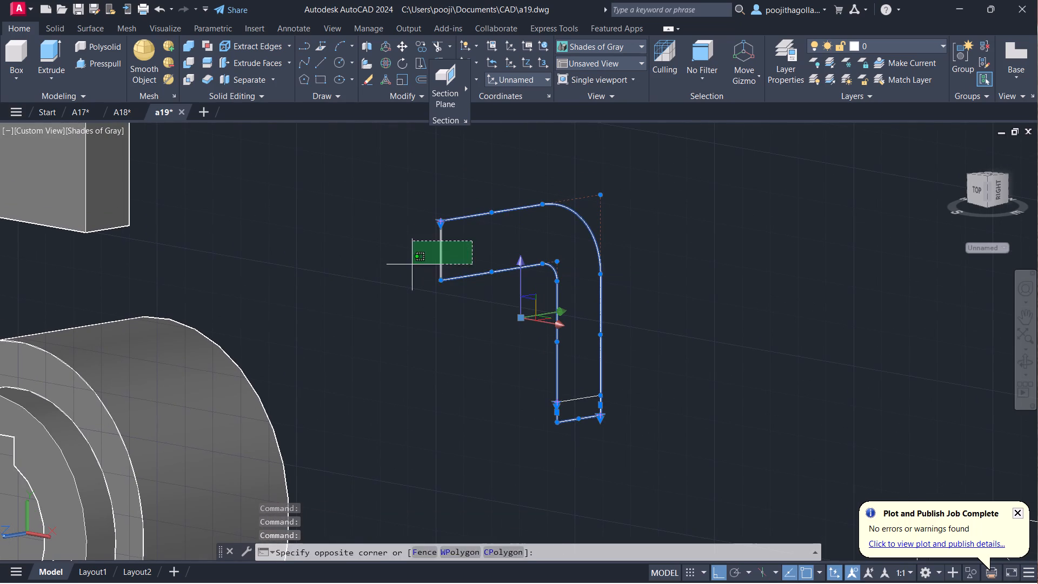
pyautogui.press('j')
pyautogui.press('Return')
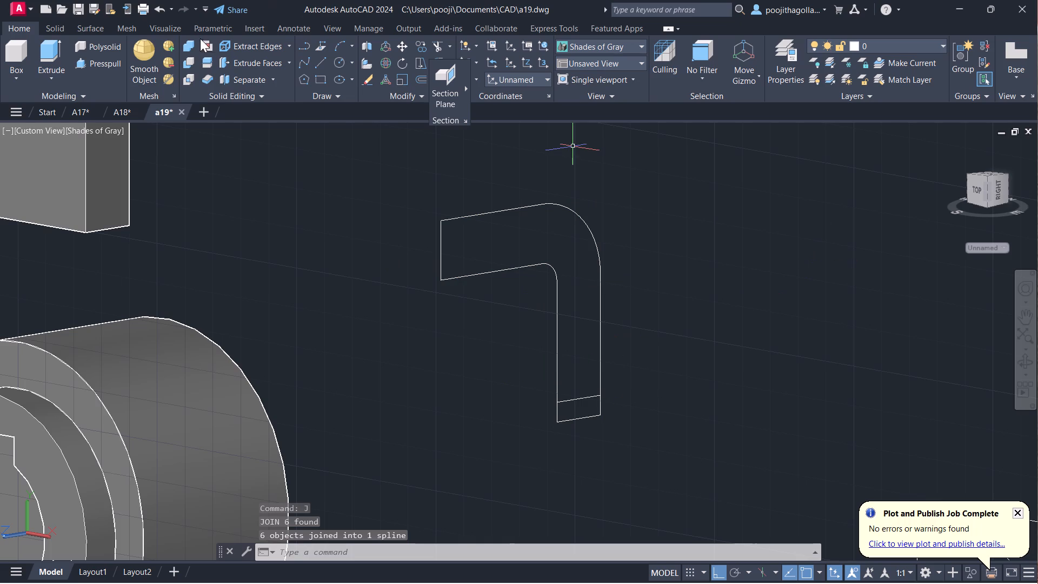
# Presspull the lengthened bent arm profile by 45.
pyautogui.click(101, 65)
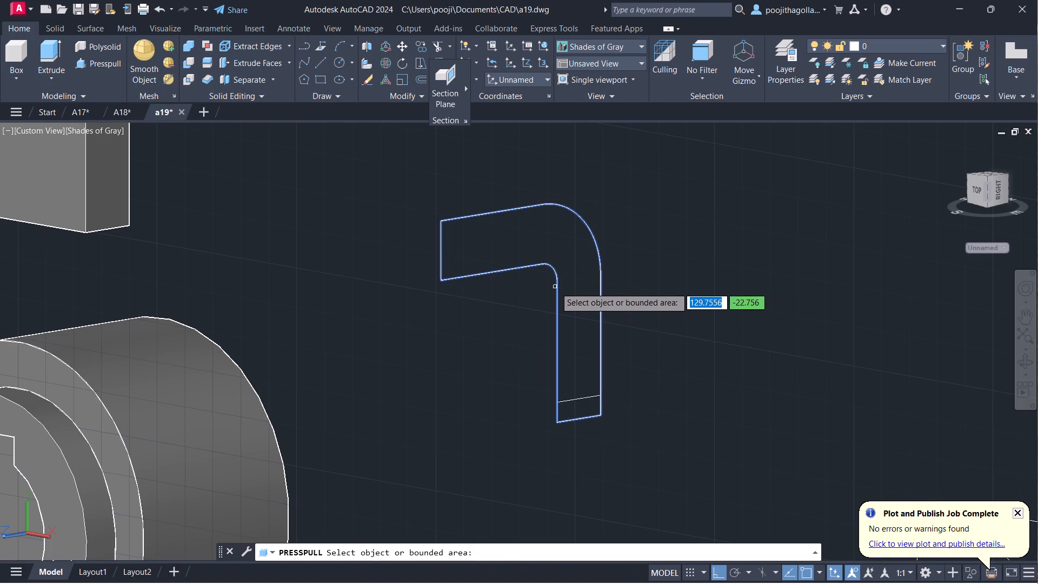
pyautogui.click(555, 287)
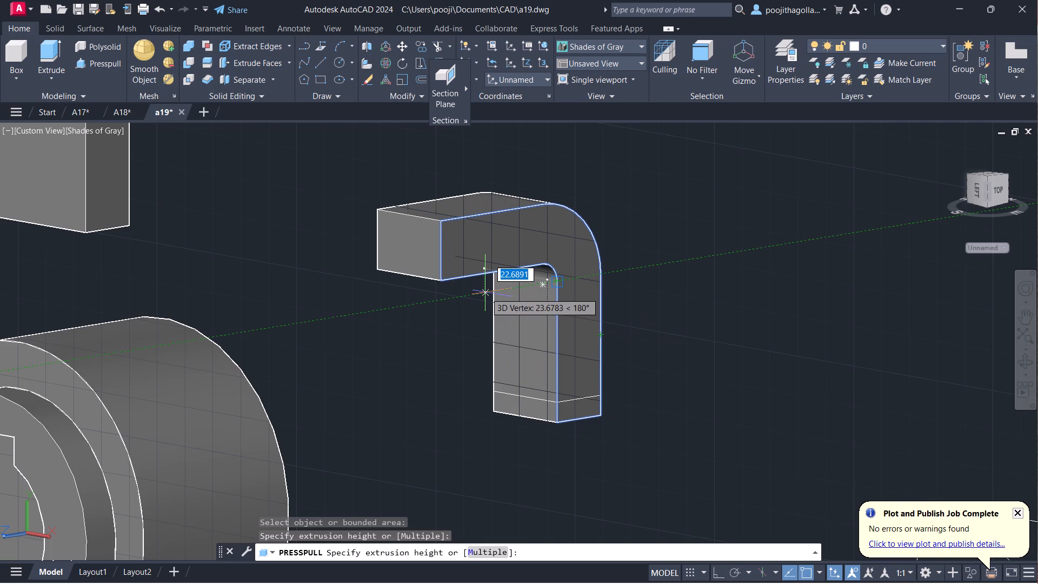
pyautogui.write('45')
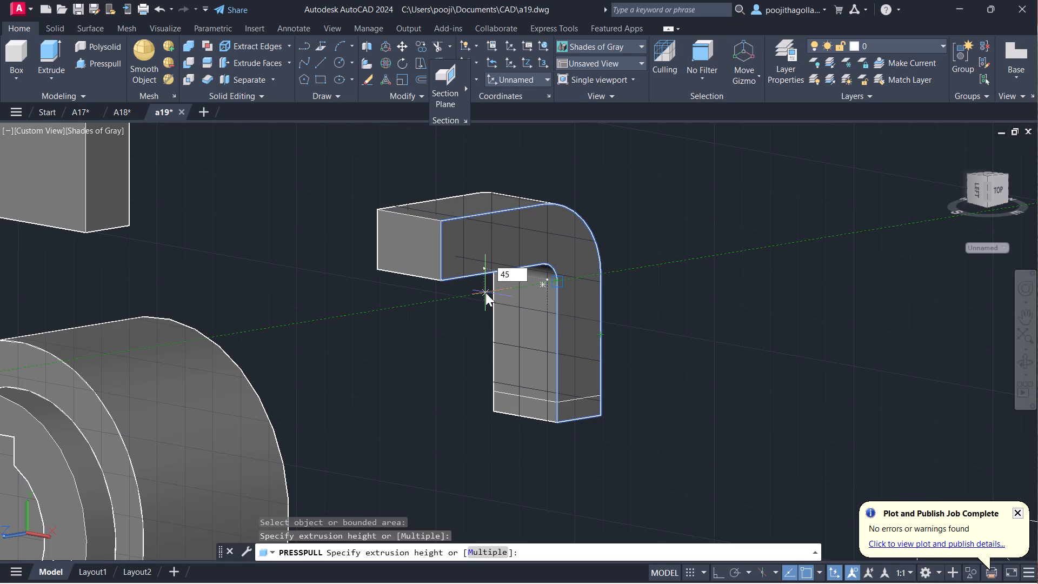
pyautogui.press('Return')
pyautogui.press('Escape')
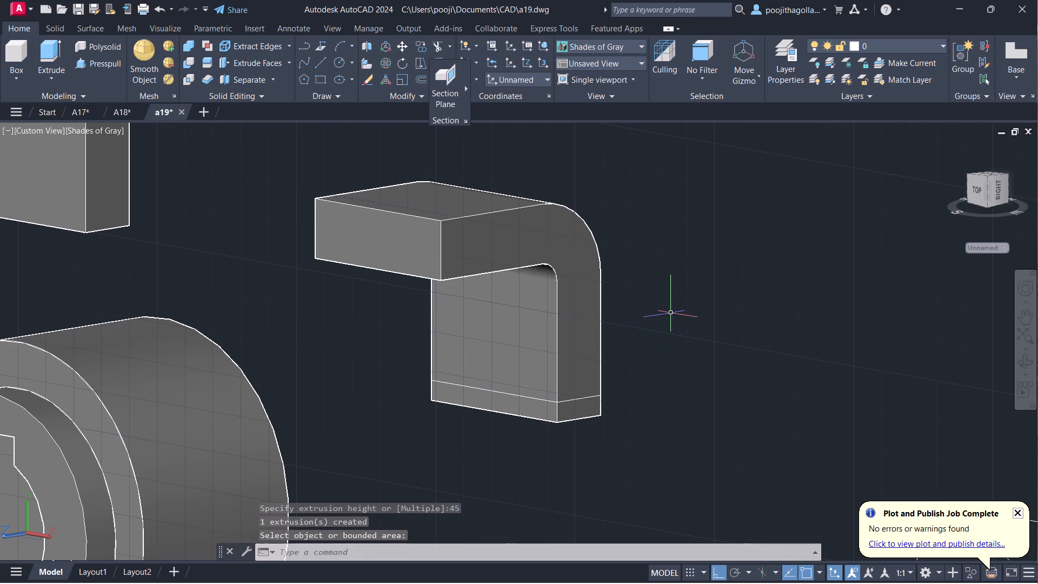
# Examine the extruded bent arm and the cylinder from the opposite side.
pyautogui.click(1034, 365)
pyautogui.moveTo(846, 368); pyautogui.dragTo(657, 388)
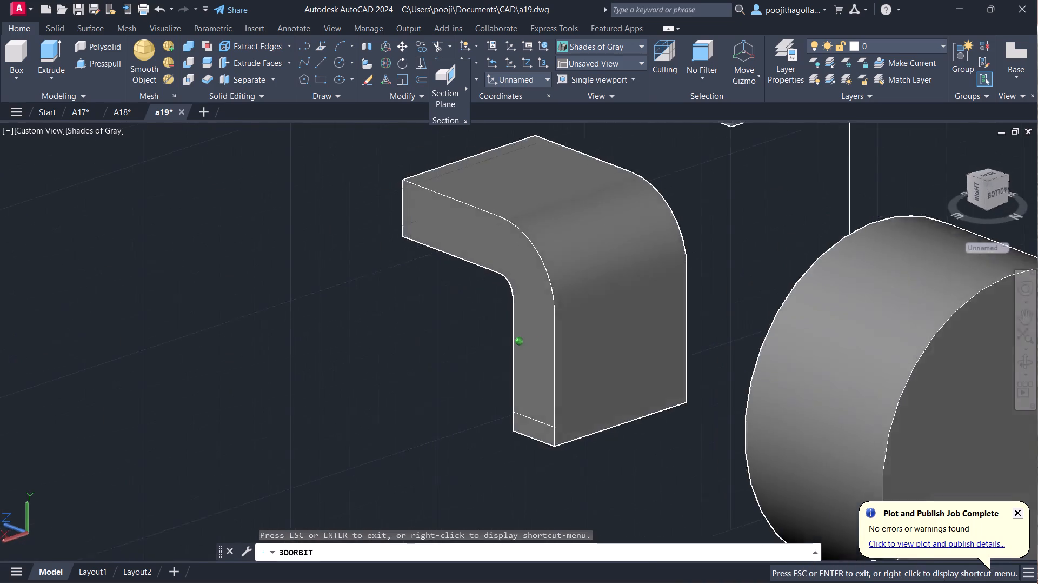
pyautogui.moveTo(657, 388); pyautogui.dragTo(646, 387)
pyautogui.scroll(-1, 663, 379)
pyautogui.moveTo(691, 378); pyautogui.dragTo(349, 304, button='middle')
pyautogui.moveTo(361, 344); pyautogui.dragTo(362, 362, button='middle')
pyautogui.press('Escape')
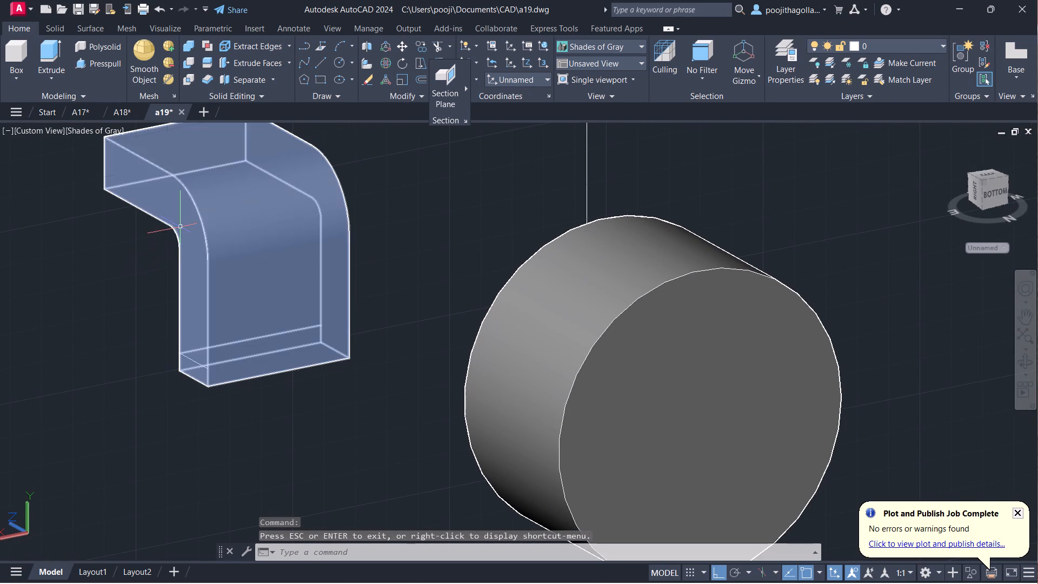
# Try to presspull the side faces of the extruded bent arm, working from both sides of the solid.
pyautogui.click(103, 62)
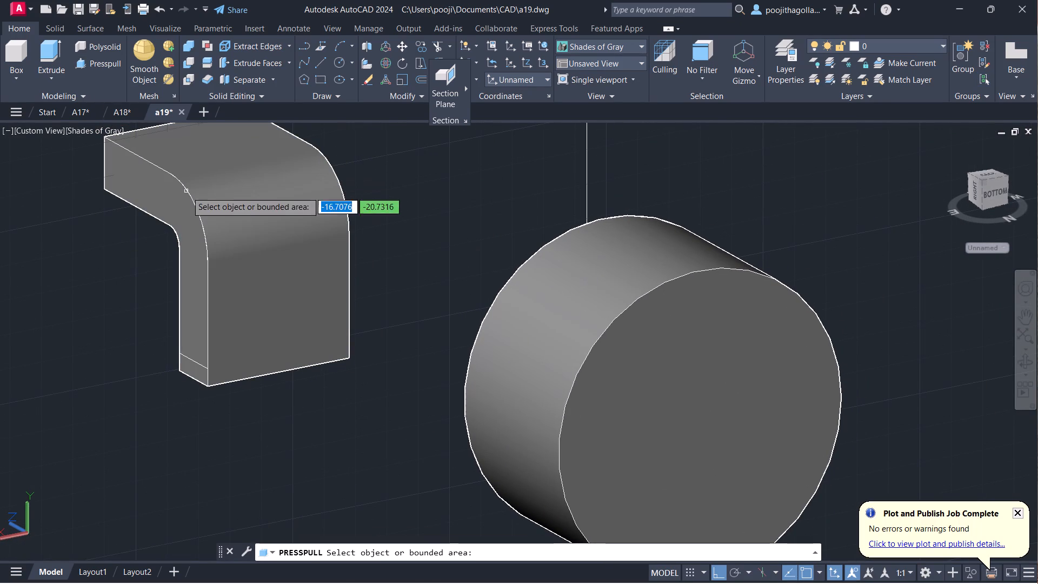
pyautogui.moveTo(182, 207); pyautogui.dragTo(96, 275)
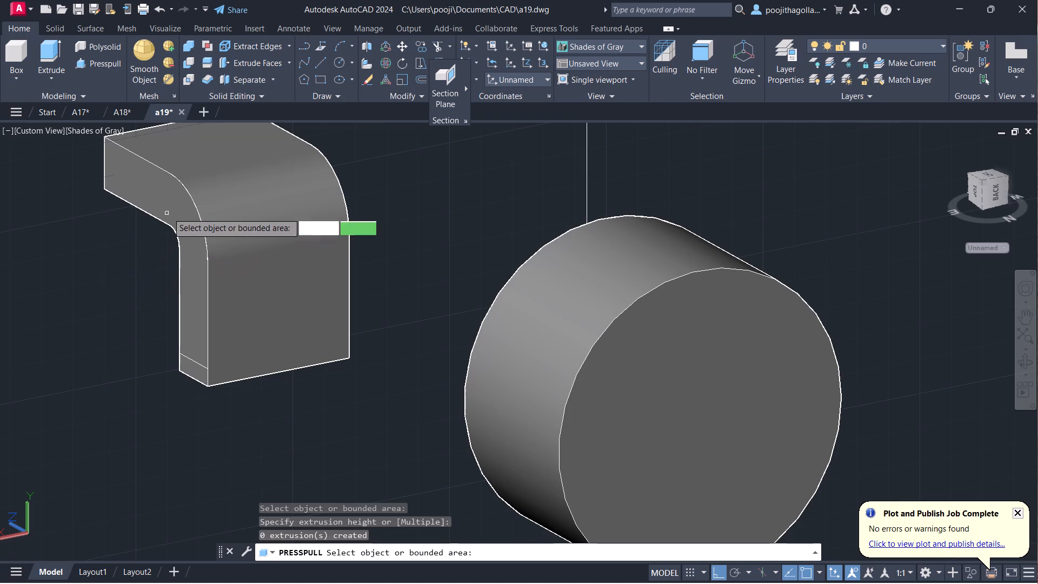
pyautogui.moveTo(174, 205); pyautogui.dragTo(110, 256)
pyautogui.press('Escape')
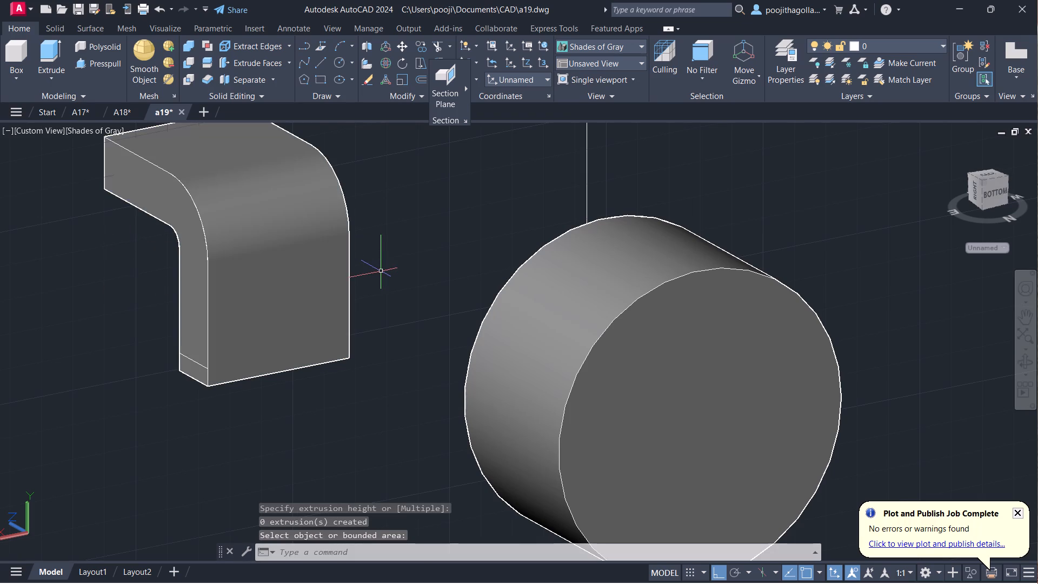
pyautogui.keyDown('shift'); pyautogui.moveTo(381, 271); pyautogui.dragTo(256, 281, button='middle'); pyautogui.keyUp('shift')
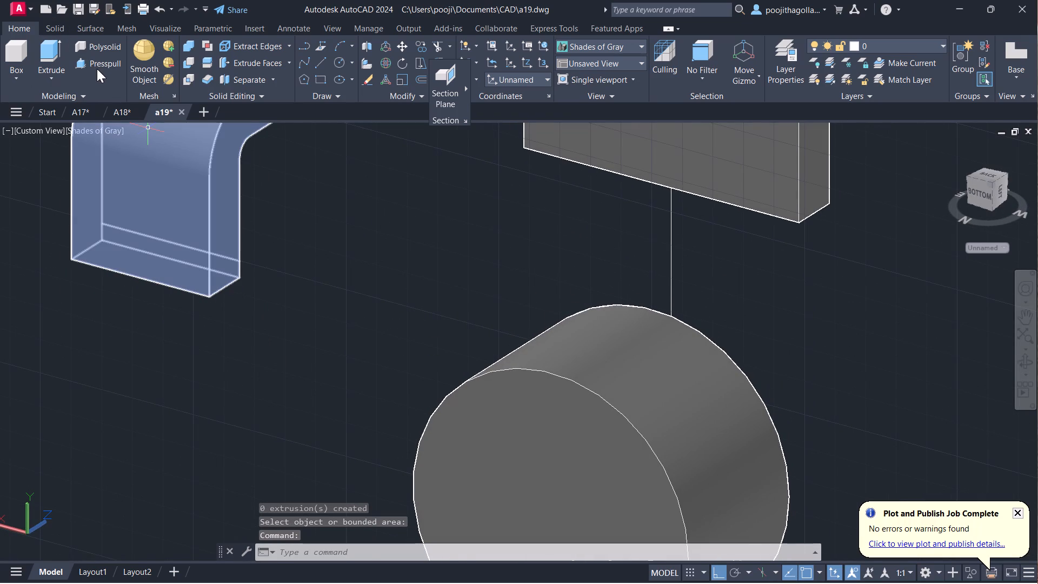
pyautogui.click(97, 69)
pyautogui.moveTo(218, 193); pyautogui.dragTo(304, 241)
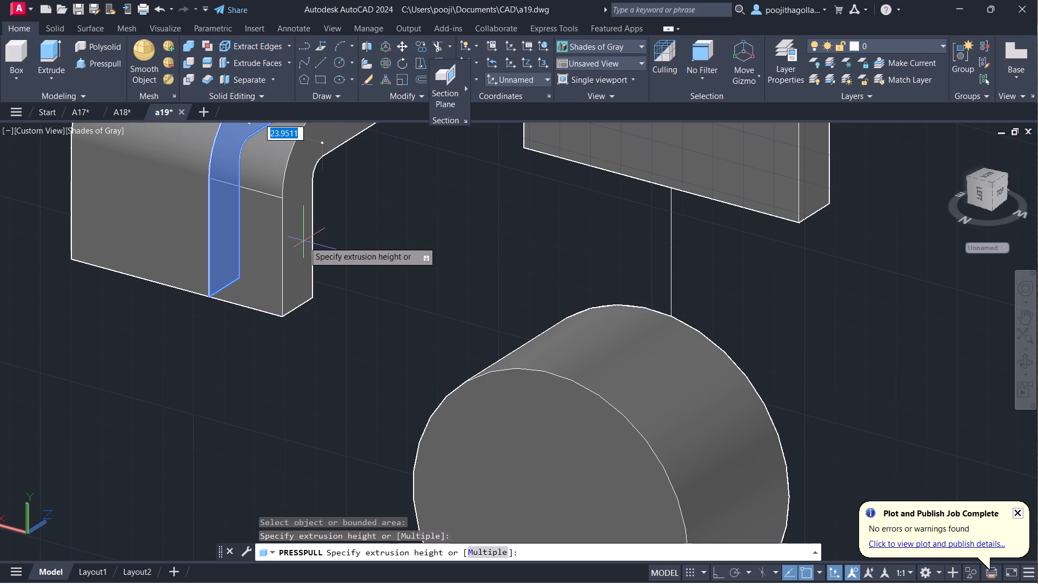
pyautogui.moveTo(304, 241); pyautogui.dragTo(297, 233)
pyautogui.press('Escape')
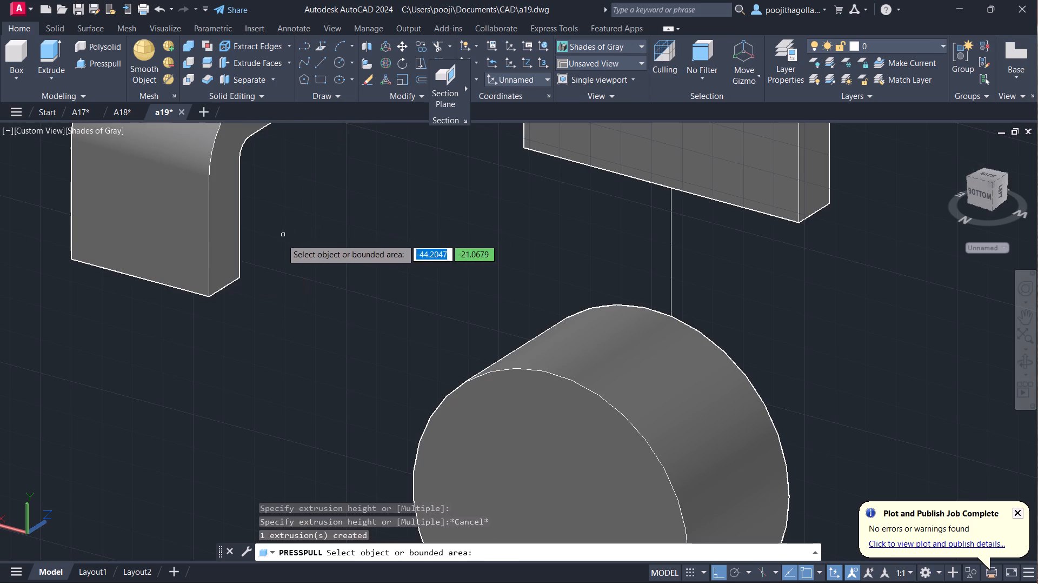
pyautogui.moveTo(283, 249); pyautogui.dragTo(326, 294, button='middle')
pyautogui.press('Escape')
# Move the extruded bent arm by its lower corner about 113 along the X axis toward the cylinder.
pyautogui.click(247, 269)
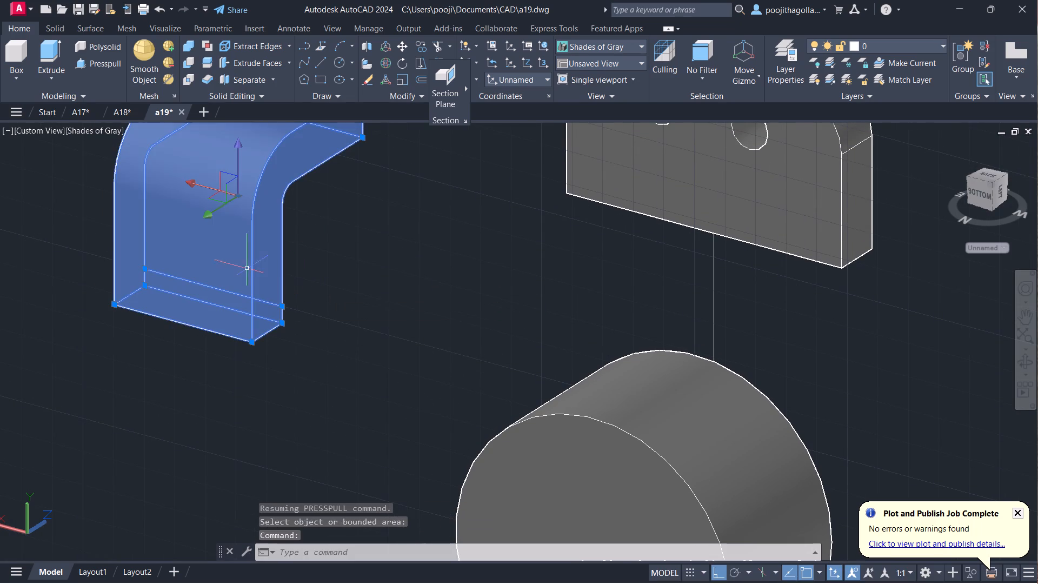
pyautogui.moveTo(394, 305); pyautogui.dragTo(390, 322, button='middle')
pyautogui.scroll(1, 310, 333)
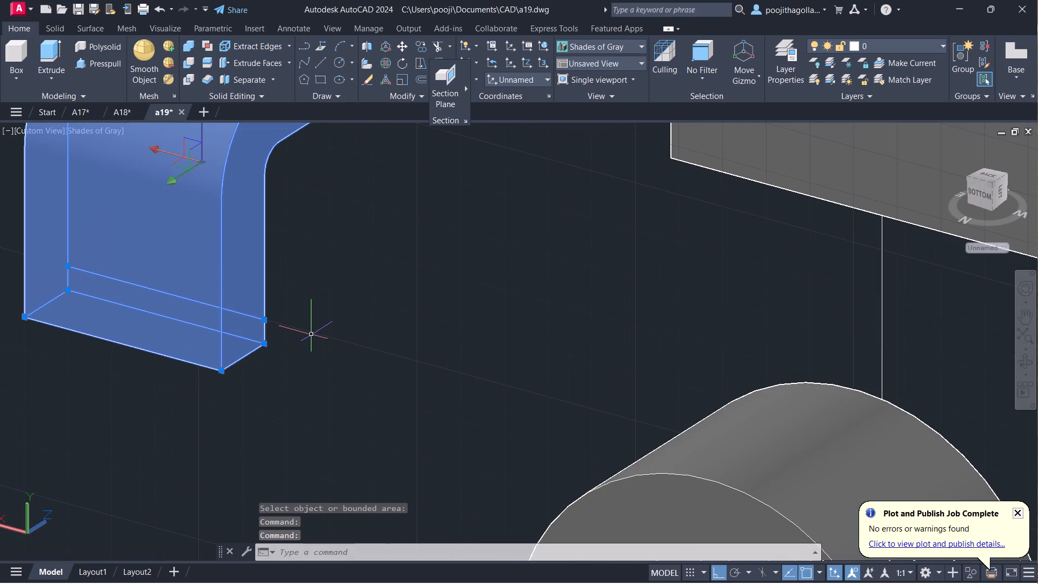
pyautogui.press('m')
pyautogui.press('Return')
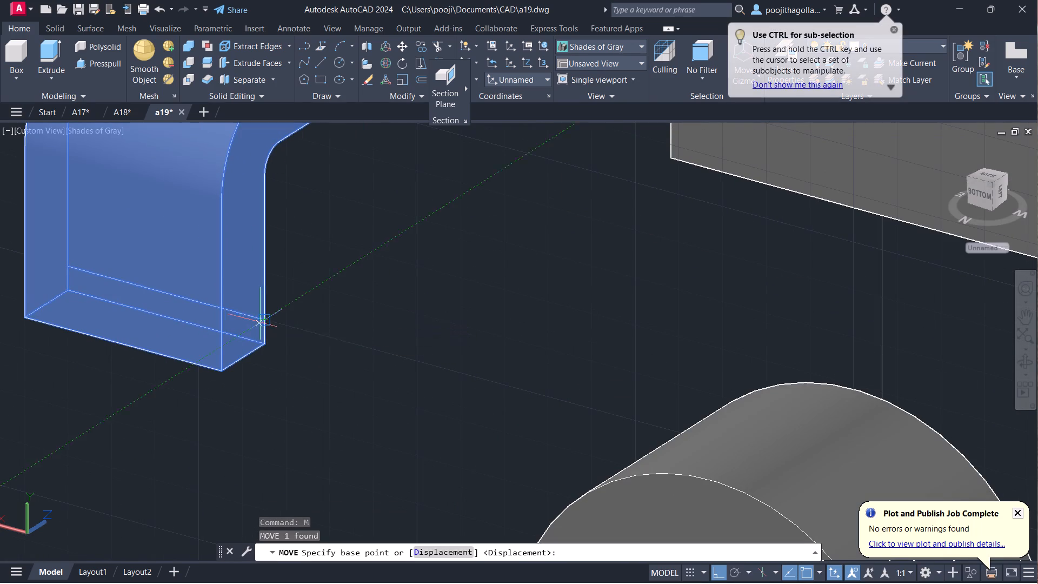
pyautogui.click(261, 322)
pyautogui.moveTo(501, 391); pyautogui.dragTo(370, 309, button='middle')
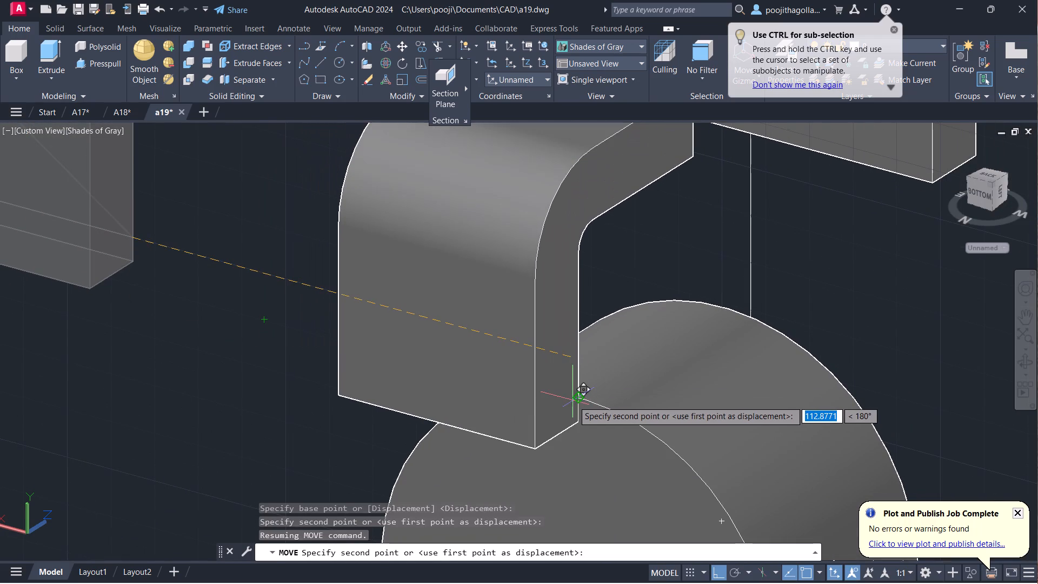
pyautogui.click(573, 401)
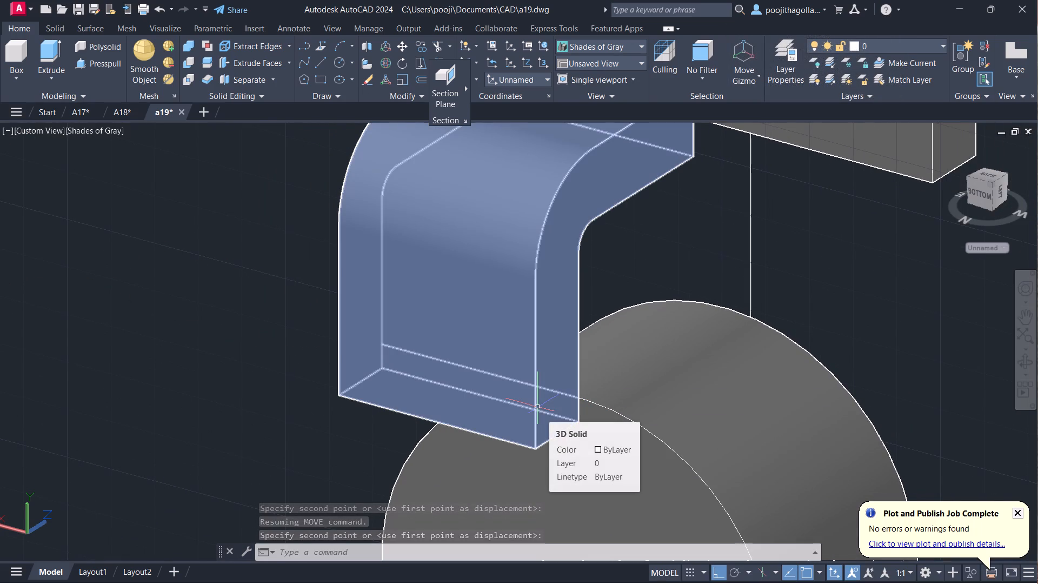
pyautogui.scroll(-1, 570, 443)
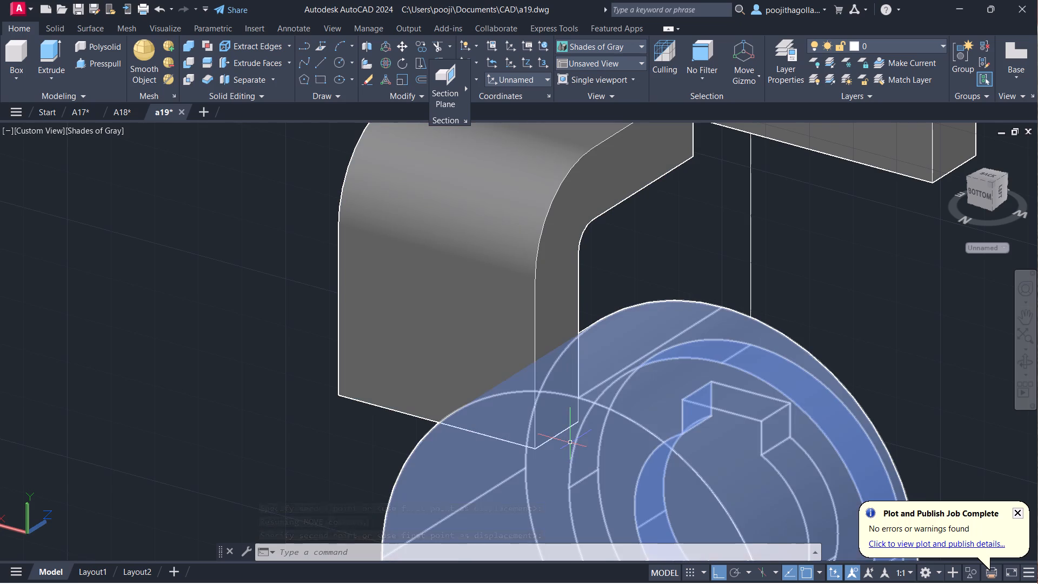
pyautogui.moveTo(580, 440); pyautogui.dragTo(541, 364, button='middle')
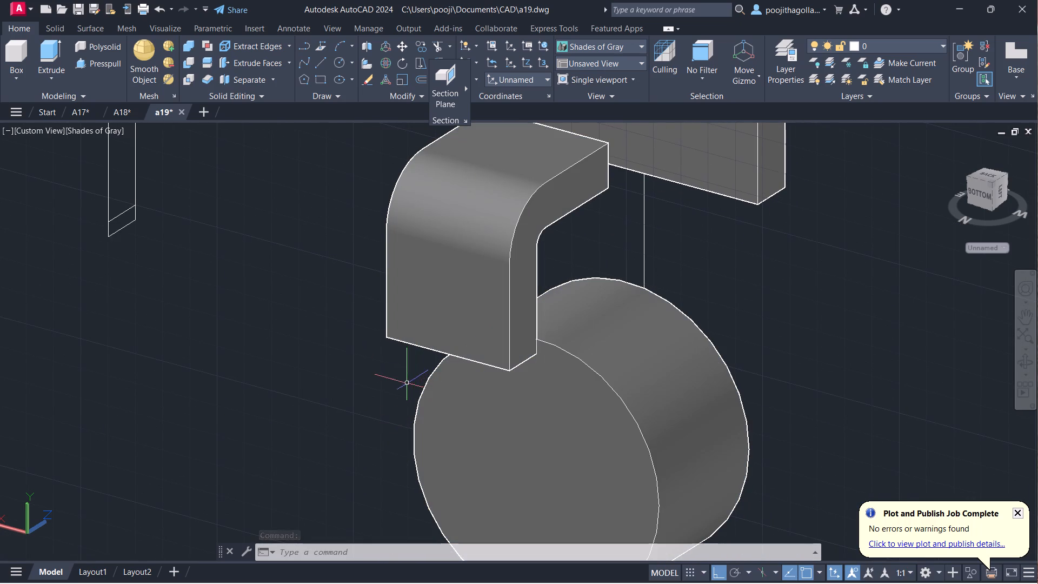
# Undo the arm's move, the side-face presspulls and the 45 extrusion, back to the flat bent profile.
pyautogui.hotkey('ctrl', 'z')
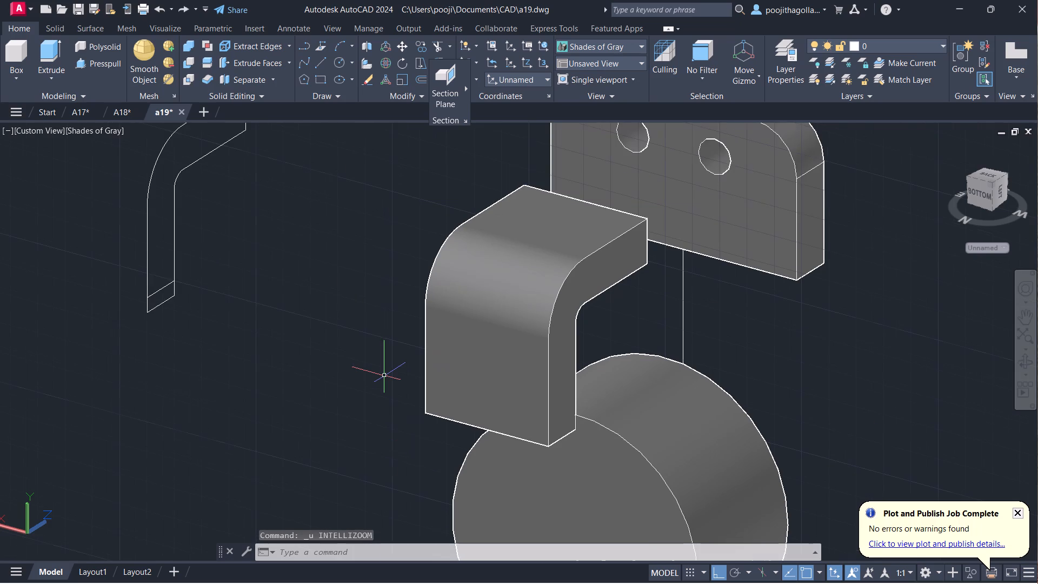
pyautogui.hotkey('ctrl', 'z')
pyautogui.hotkey('ctrl', 'z')
pyautogui.hotkey('ctrl', 'z')
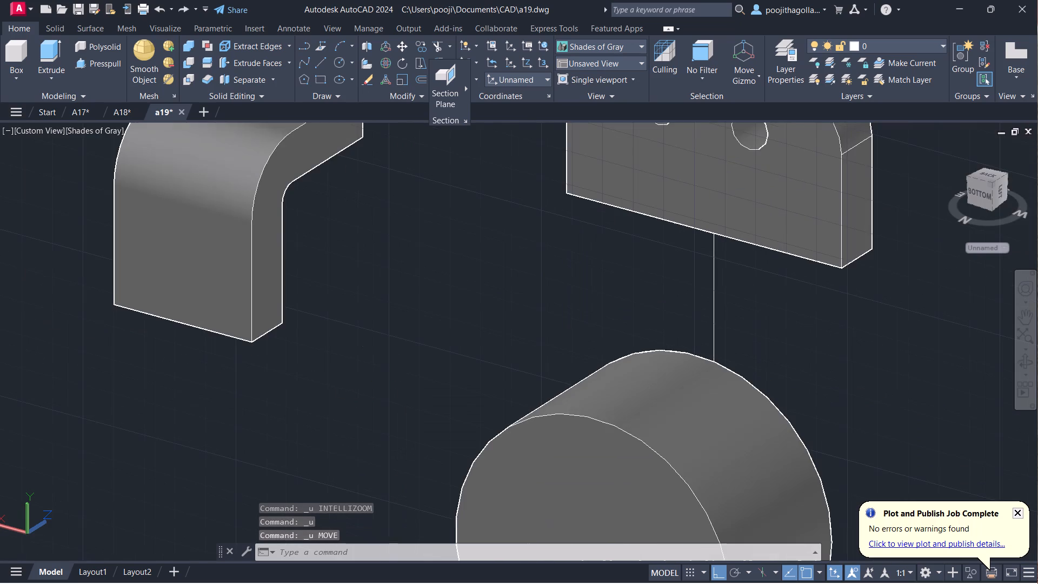
pyautogui.hotkey('ctrl', 'z')
pyautogui.hotkey('ctrl', 'z')
pyautogui.hotkey('ctrl', 'z')
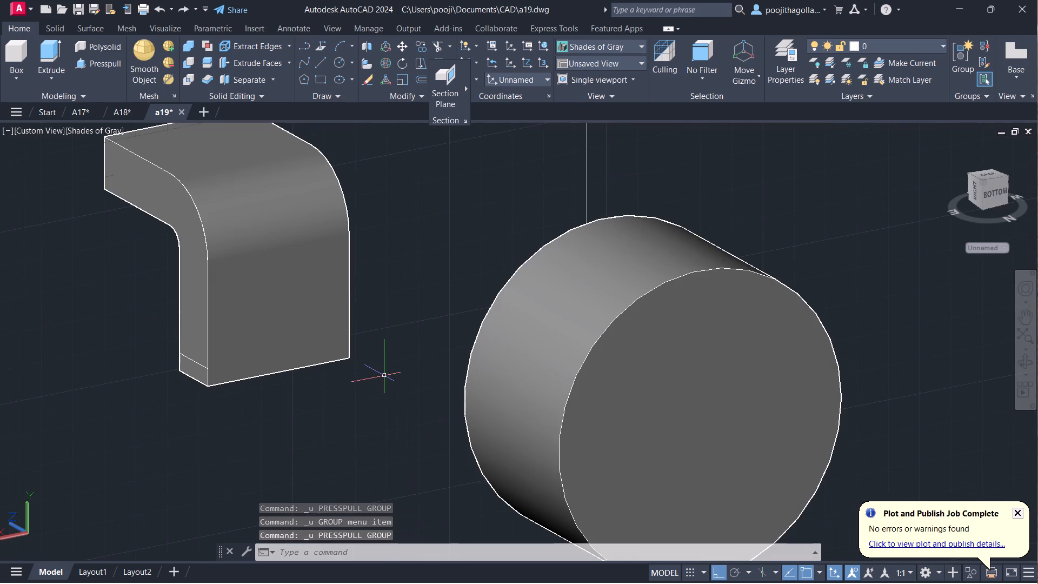
pyautogui.hotkey('ctrl', 'z')
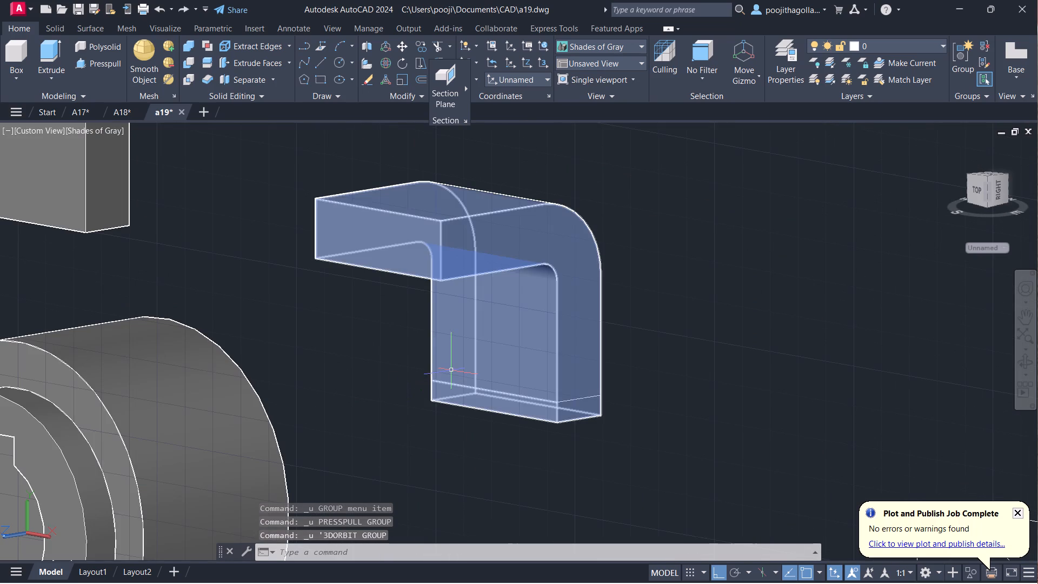
pyautogui.hotkey('ctrl', 'z')
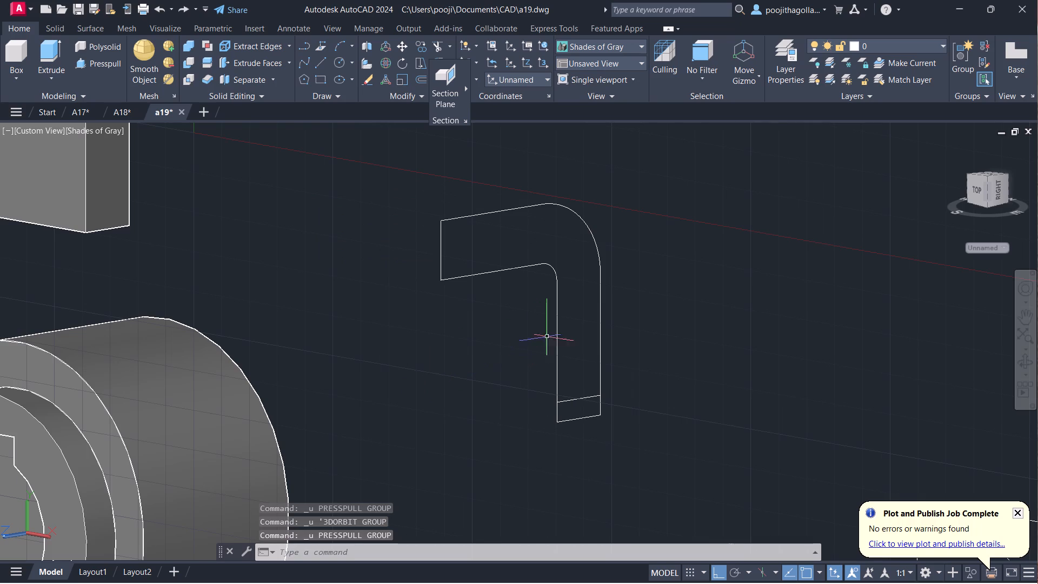
# In the Front view, delete the flat bent arm profile standing edge-on between the two-hole plates.
pyautogui.moveTo(601, 307); pyautogui.dragTo(702, 303, button='middle')
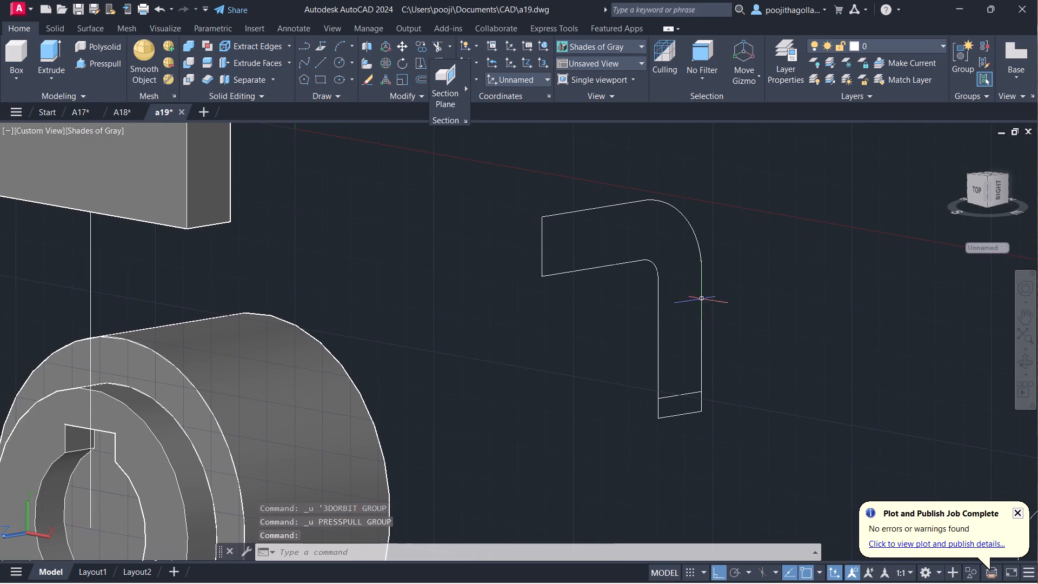
pyautogui.click(25, 126)
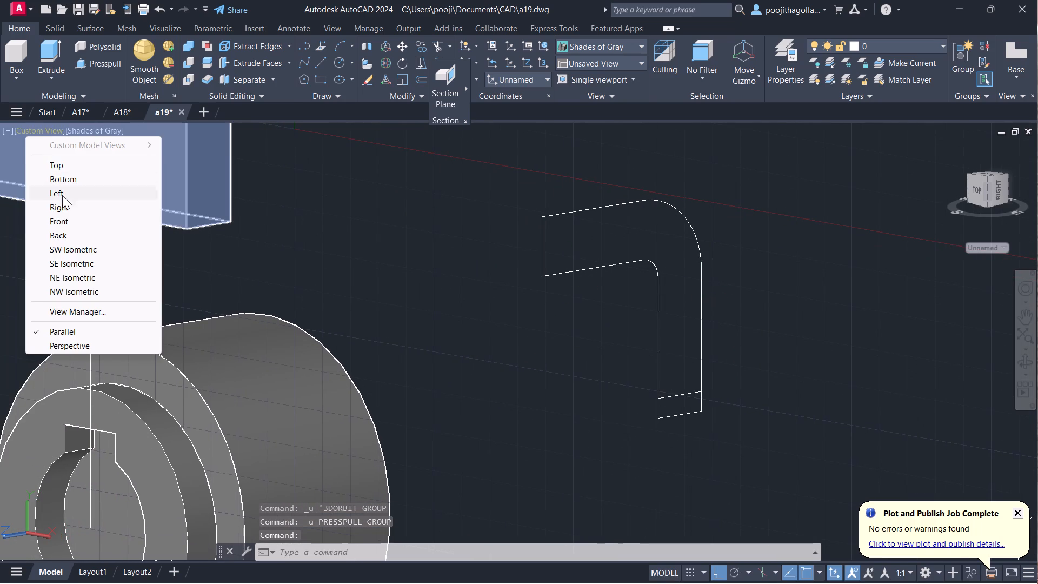
pyautogui.click(69, 220)
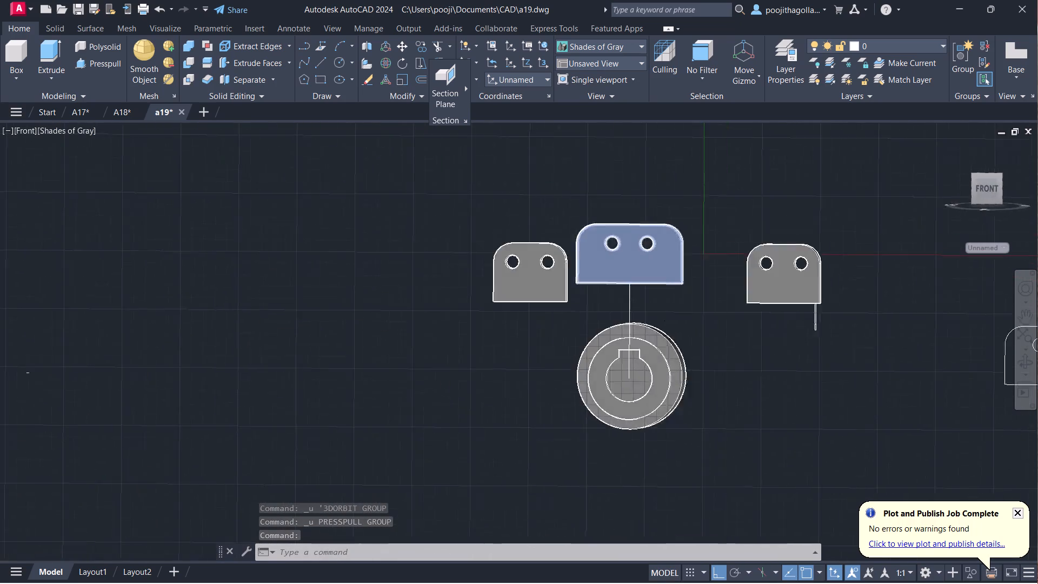
pyautogui.click(28, 132)
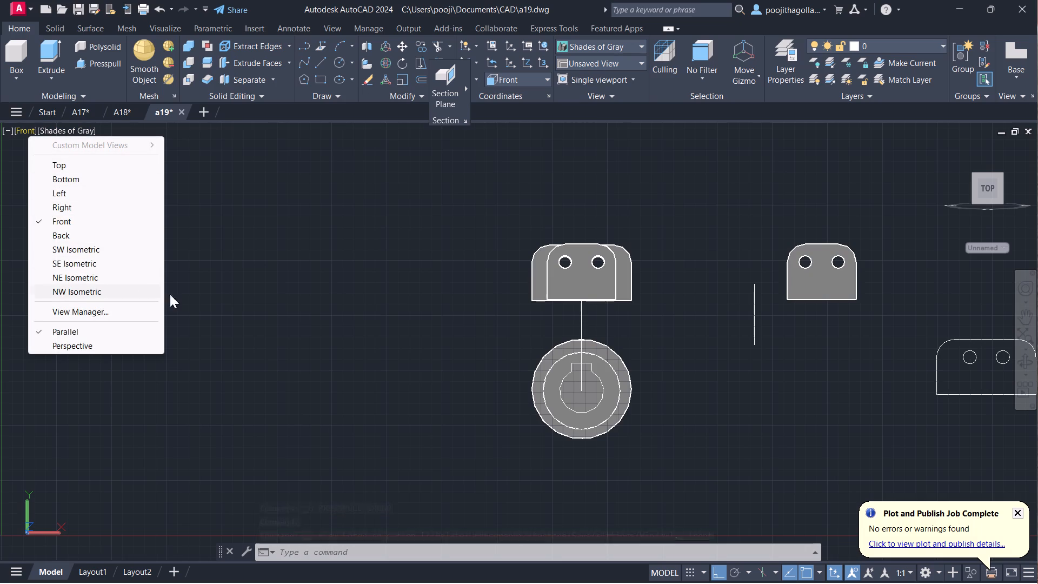
pyautogui.moveTo(358, 354); pyautogui.dragTo(241, 343, button='middle')
pyautogui.click(760, 316)
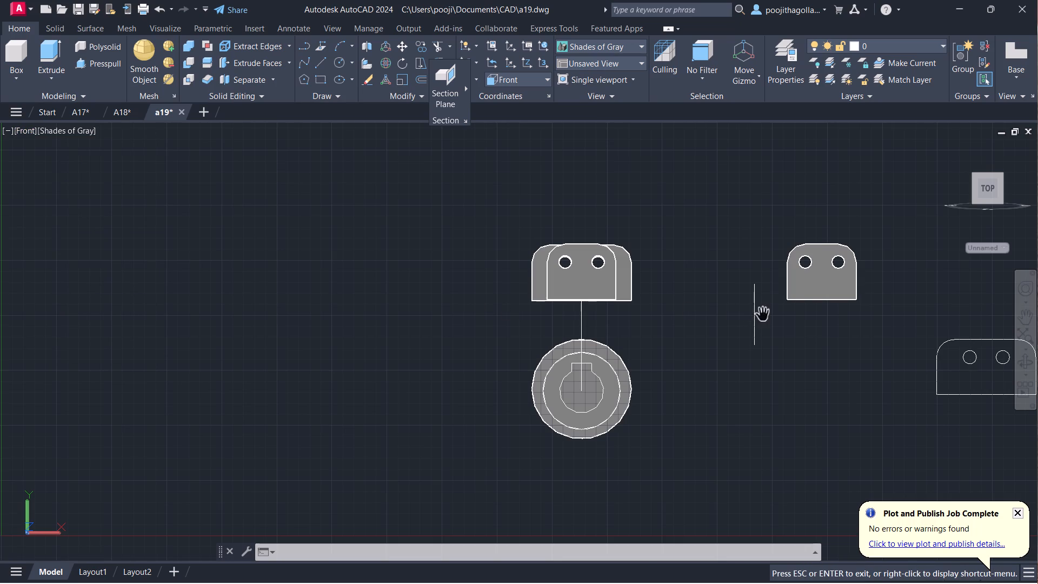
pyautogui.click(755, 313)
pyautogui.press('Escape')
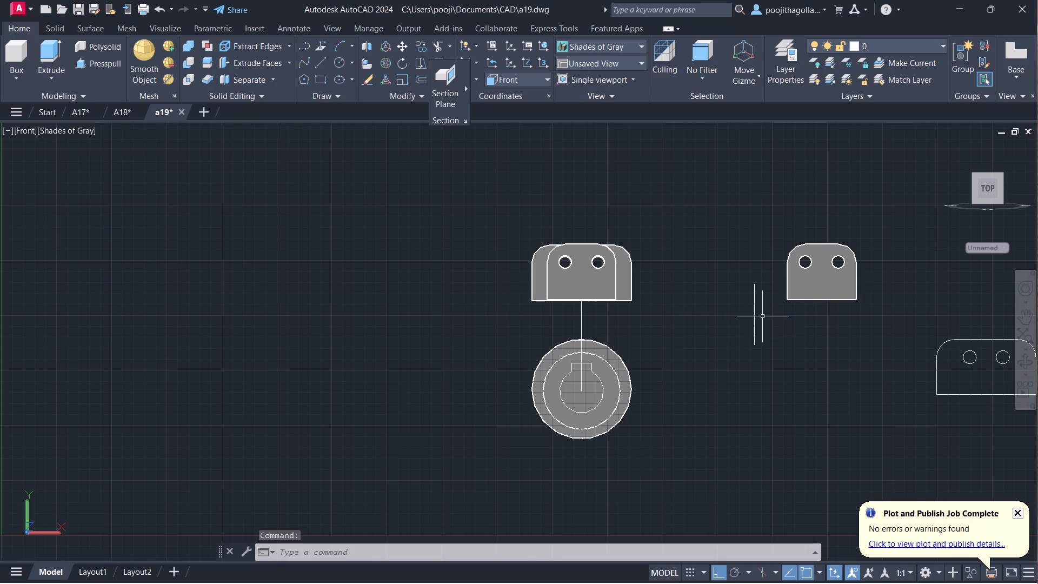
pyautogui.moveTo(767, 315); pyautogui.dragTo(757, 325)
pyautogui.click(727, 340)
pyautogui.press('Delete')
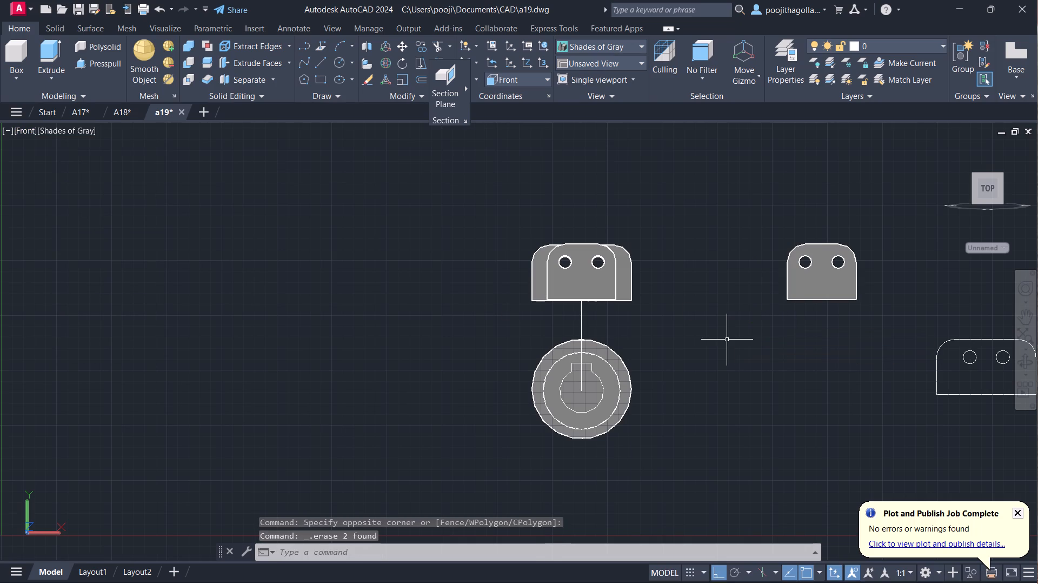
# Delete the narrower two-hole plate overlapping the wider plate above the cylinder.
pyautogui.scroll(-1, 714, 348)
pyautogui.moveTo(730, 395); pyautogui.dragTo(551, 356, button='middle')
pyautogui.scroll(4, 473, 268)
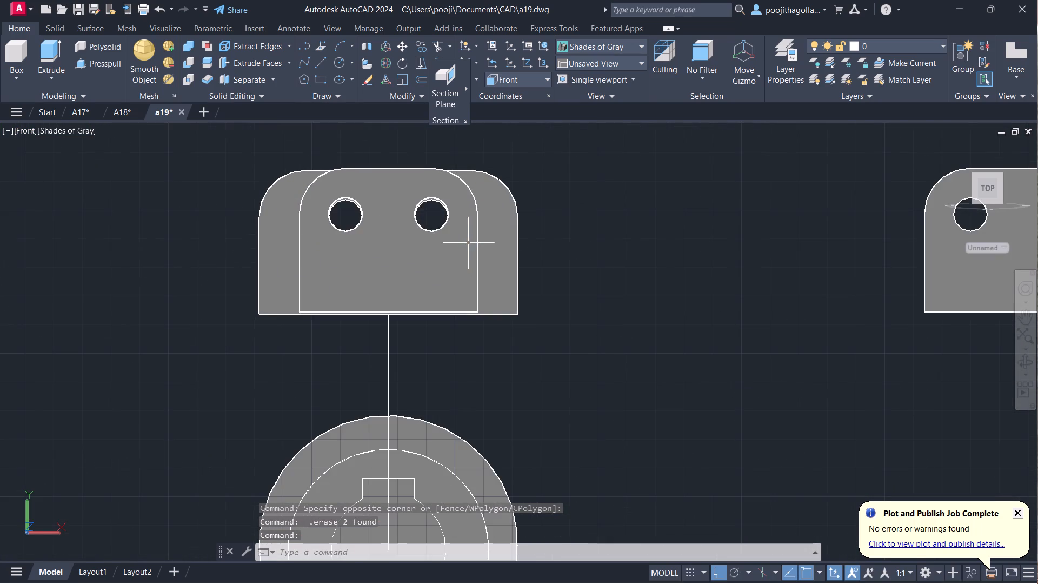
pyautogui.click(455, 248)
pyautogui.press('Delete')
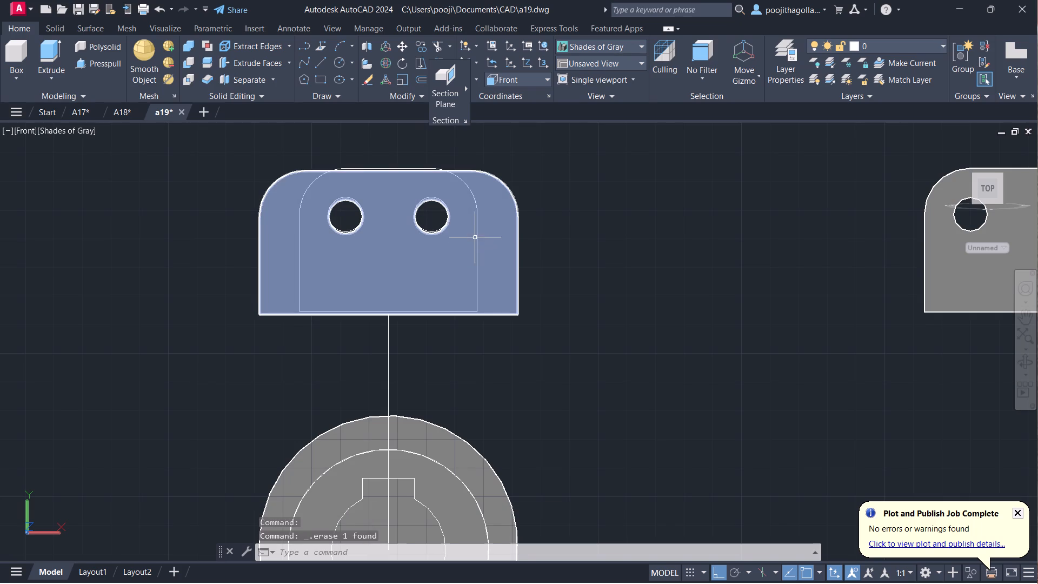
# Delete the stray short line, the spare two-hole plate solid and the separate flat plate outline with its two circles.
pyautogui.scroll(-2, 700, 384)
pyautogui.moveTo(717, 385); pyautogui.dragTo(409, 297, button='middle')
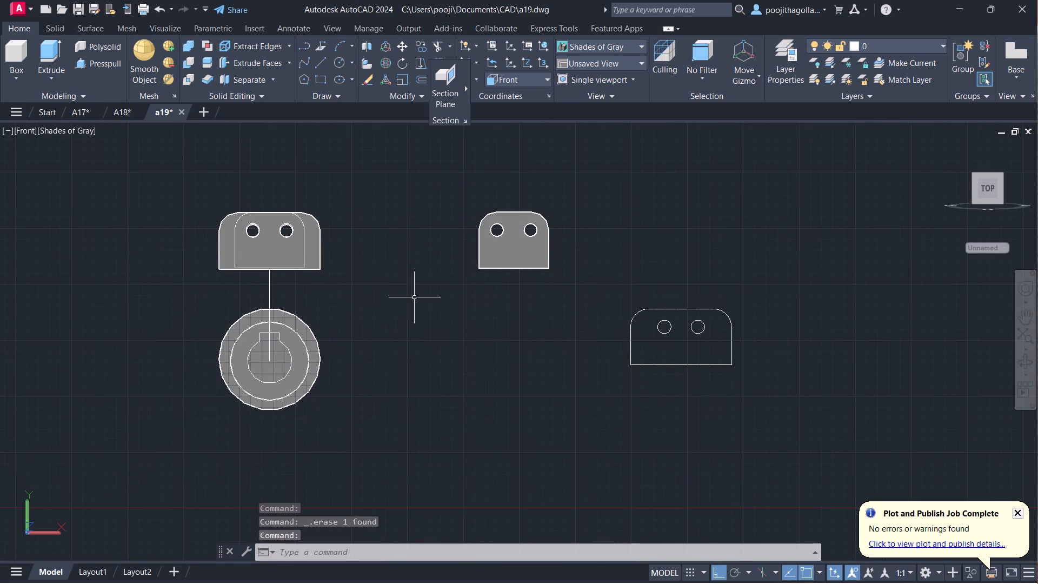
pyautogui.click(1022, 362)
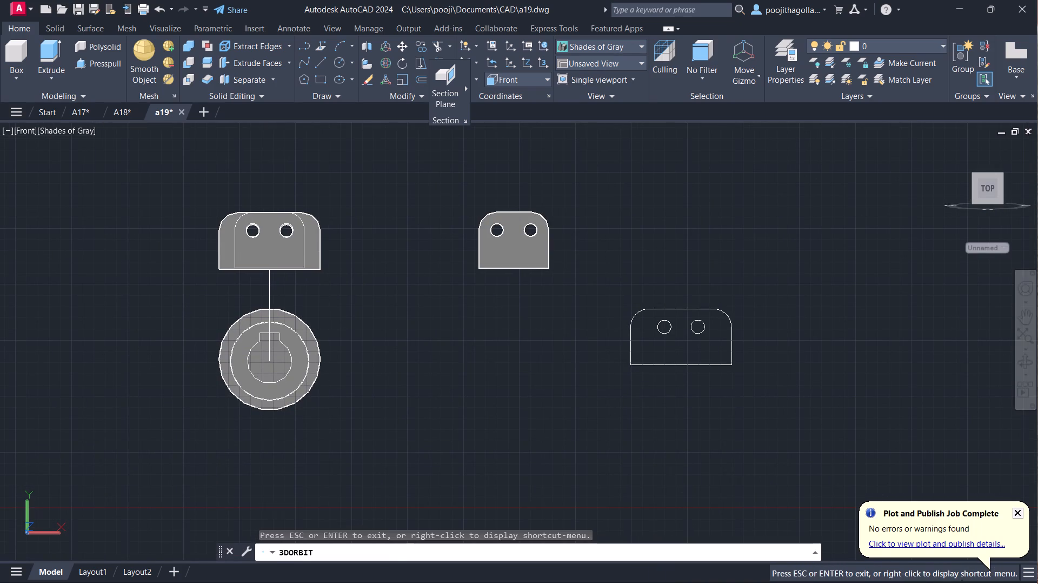
pyautogui.moveTo(863, 363); pyautogui.dragTo(796, 387)
pyautogui.scroll(-5, 453, 357)
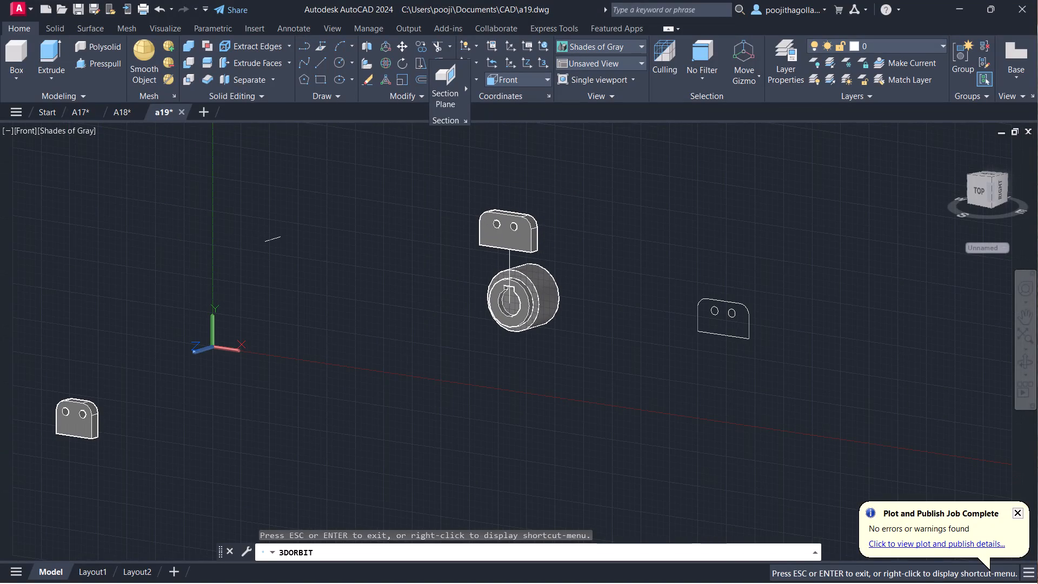
pyautogui.press('Escape')
pyautogui.click(271, 217)
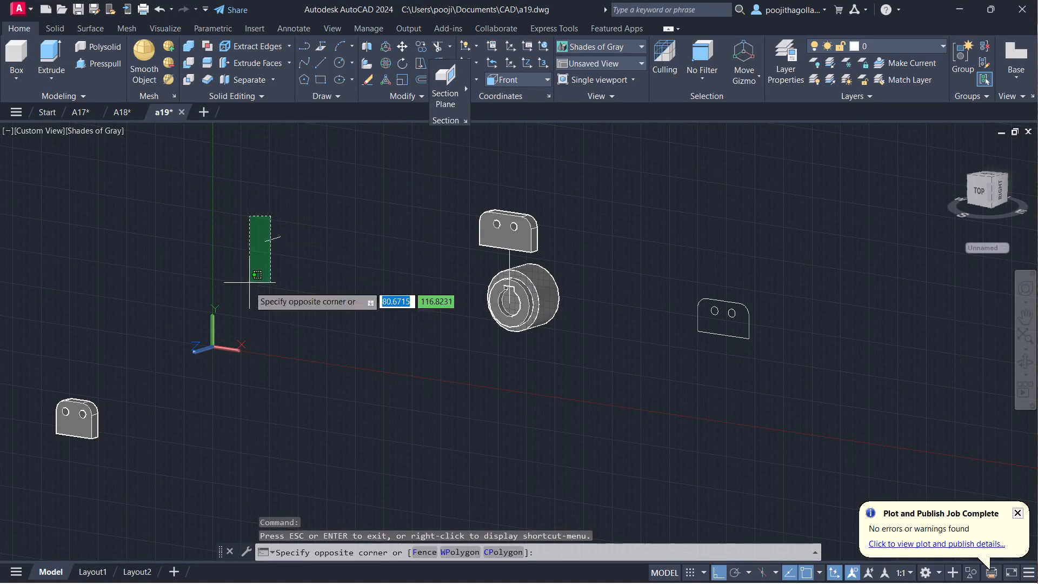
pyautogui.click(249, 286)
pyautogui.click(11, 373)
pyautogui.moveTo(88, 375); pyautogui.dragTo(104, 448)
pyautogui.moveTo(129, 389); pyautogui.dragTo(124, 397)
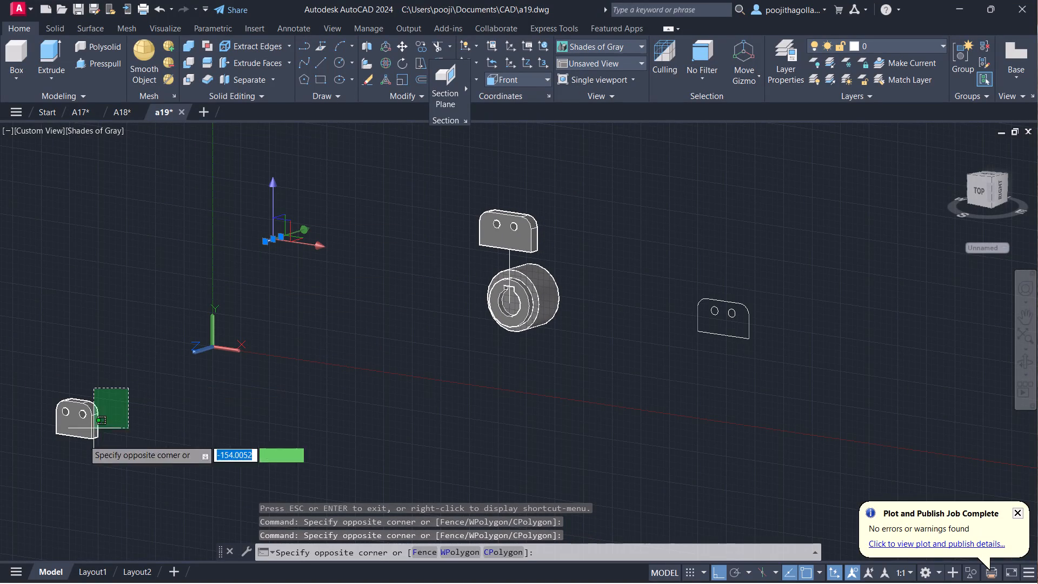
pyautogui.click(69, 463)
pyautogui.click(850, 289)
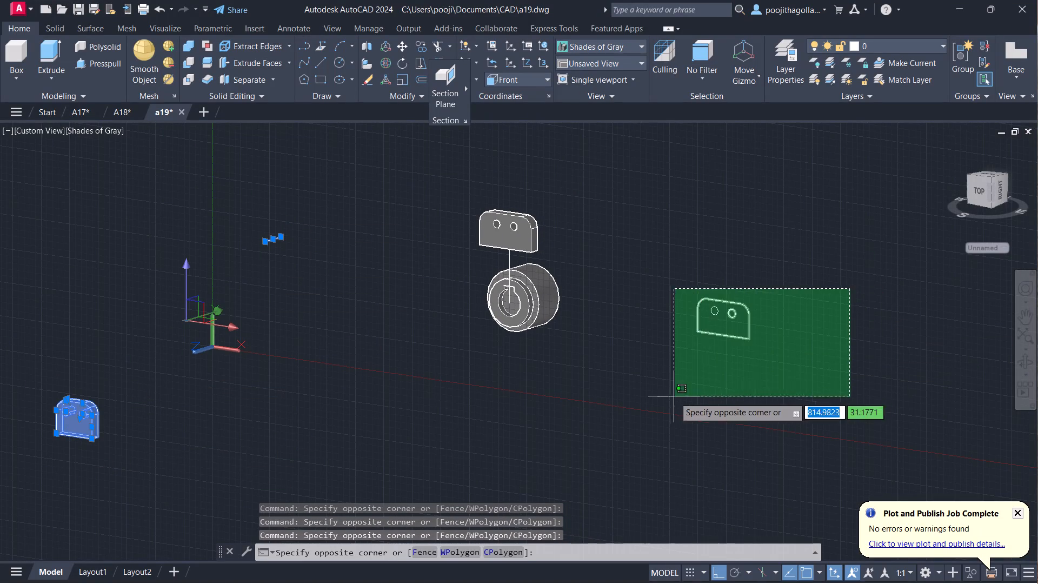
pyautogui.click(635, 409)
pyautogui.press('Delete')
pyautogui.scroll(-3, 635, 409)
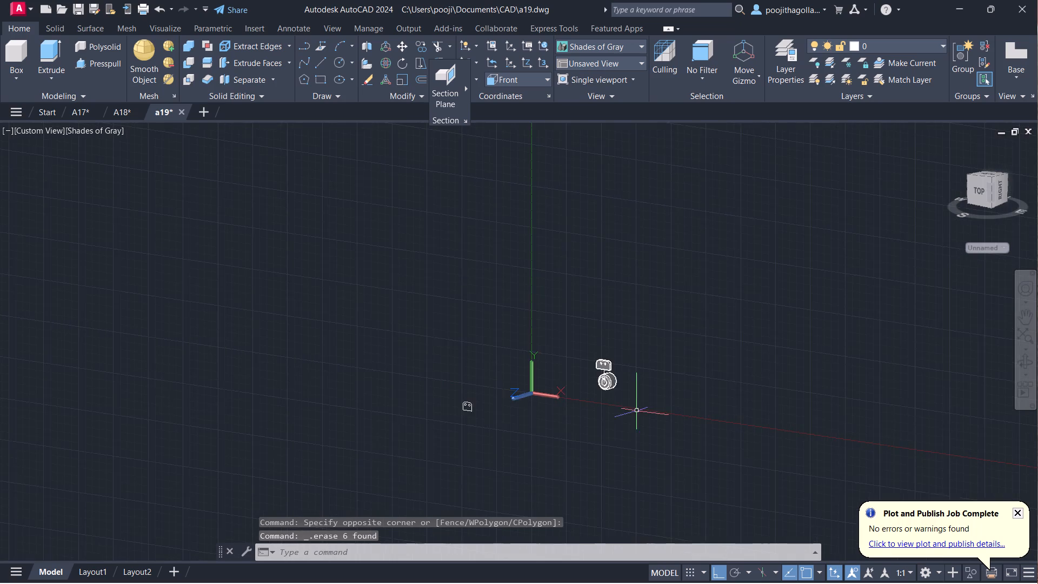
# Delete the remaining flat two-hole plate outline with its two circles, lying apart from the cylinder and plate solids.
pyautogui.moveTo(565, 355); pyautogui.dragTo(500, 310, button='middle')
pyautogui.scroll(2, 433, 361)
pyautogui.moveTo(418, 326); pyautogui.dragTo(410, 335)
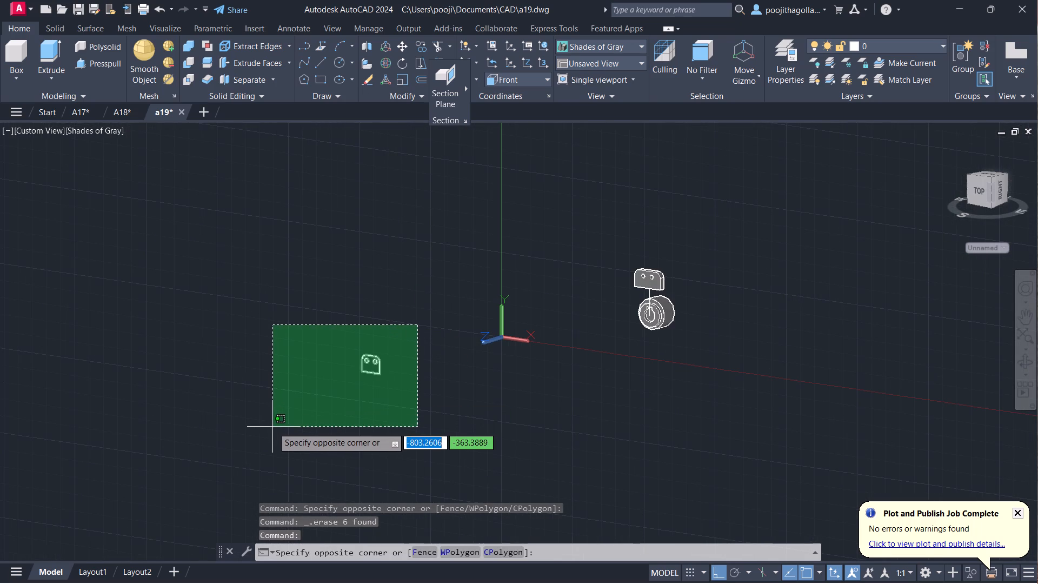
pyautogui.press('space')
pyautogui.press('Delete')
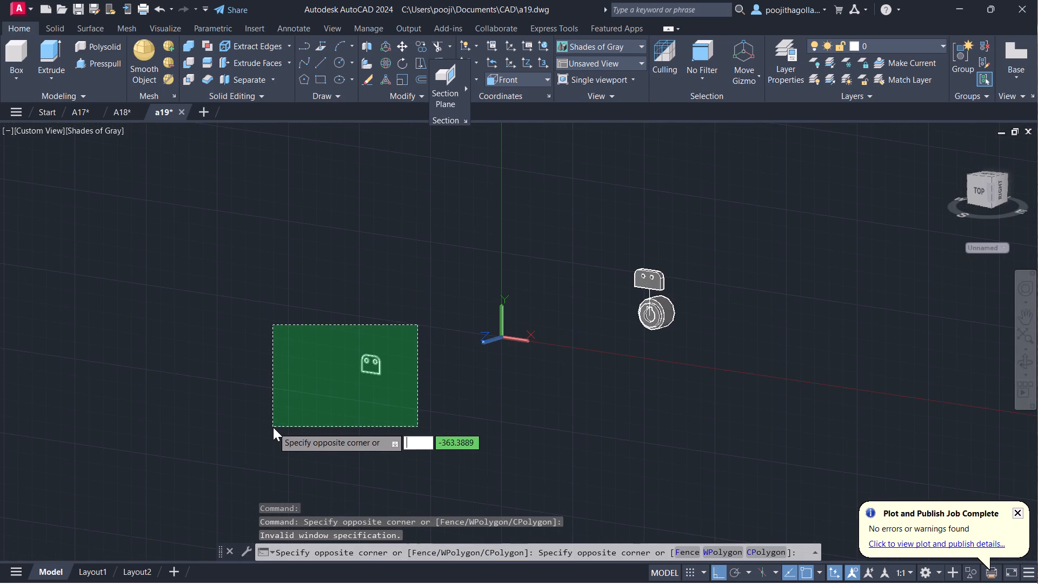
pyautogui.click(309, 395)
pyautogui.press('Delete')
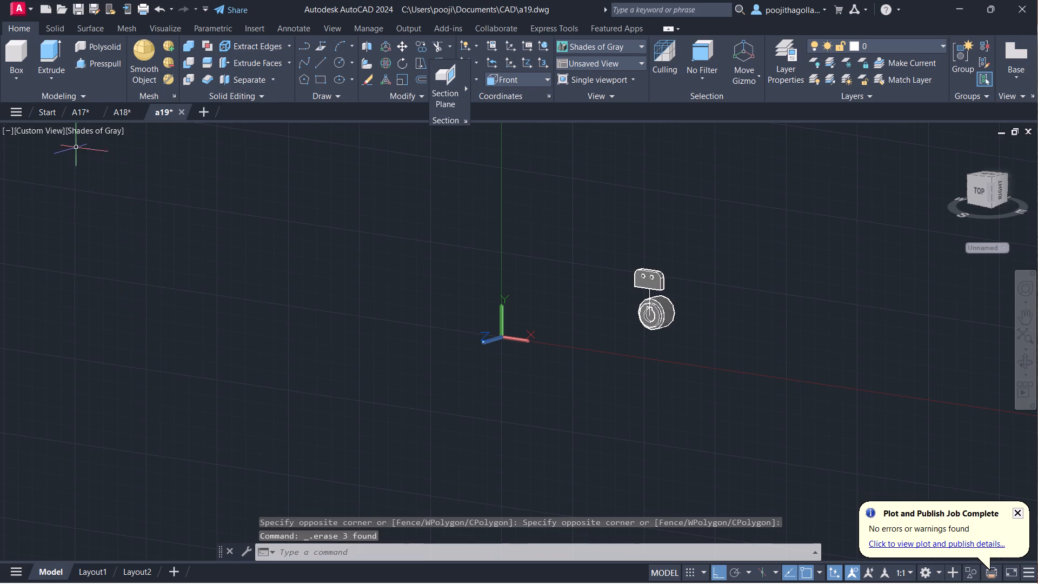
# Set the viewport to the Front view, with empty drawing space beside the plate and cylinder.
pyautogui.click(42, 133)
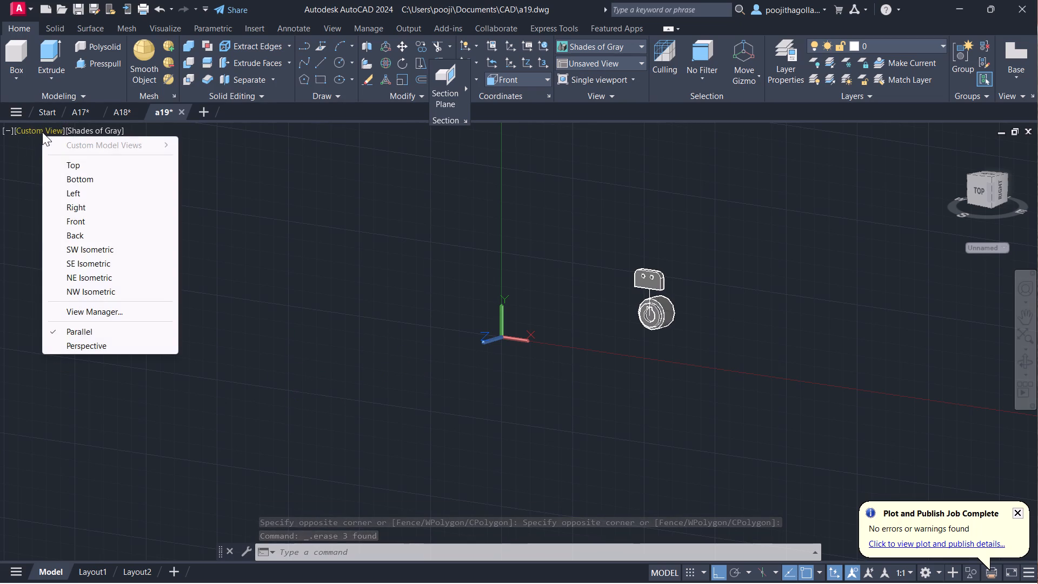
pyautogui.click(87, 220)
pyautogui.moveTo(652, 328); pyautogui.dragTo(469, 328, button='middle')
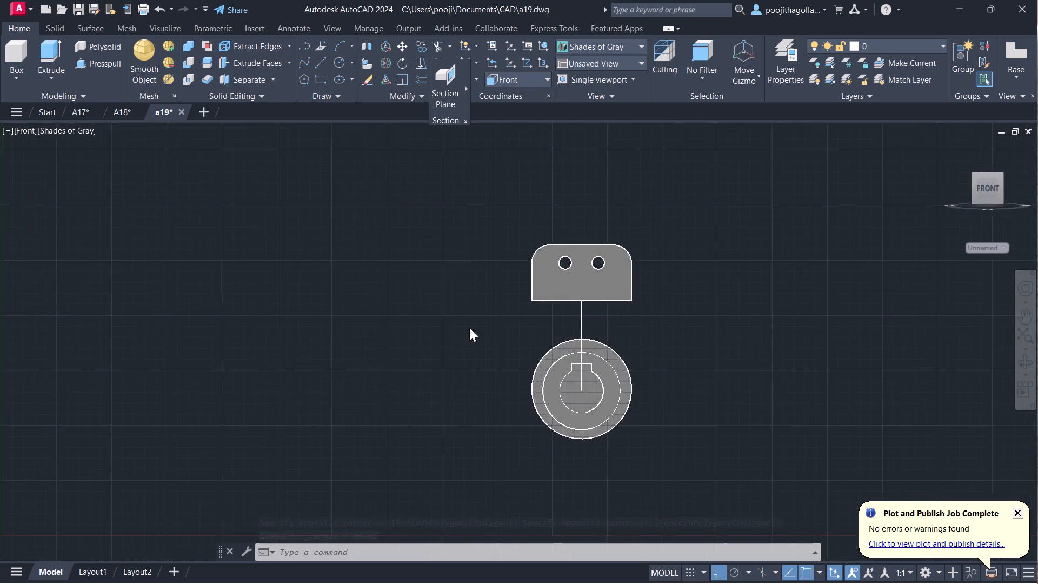
pyautogui.moveTo(469, 328); pyautogui.dragTo(328, 325, button='middle')
pyautogui.moveTo(537, 346); pyautogui.dragTo(201, 336, button='middle')
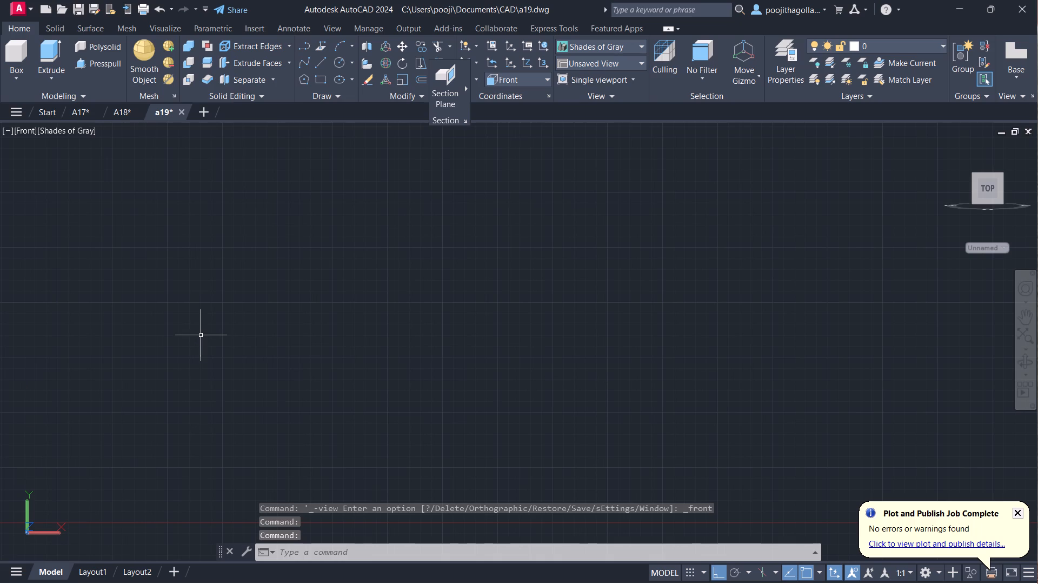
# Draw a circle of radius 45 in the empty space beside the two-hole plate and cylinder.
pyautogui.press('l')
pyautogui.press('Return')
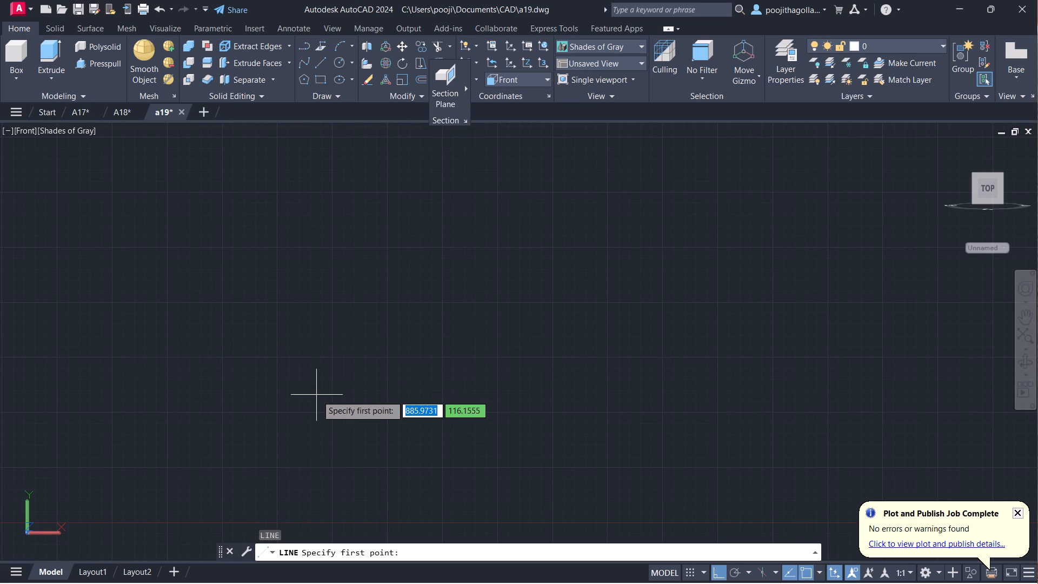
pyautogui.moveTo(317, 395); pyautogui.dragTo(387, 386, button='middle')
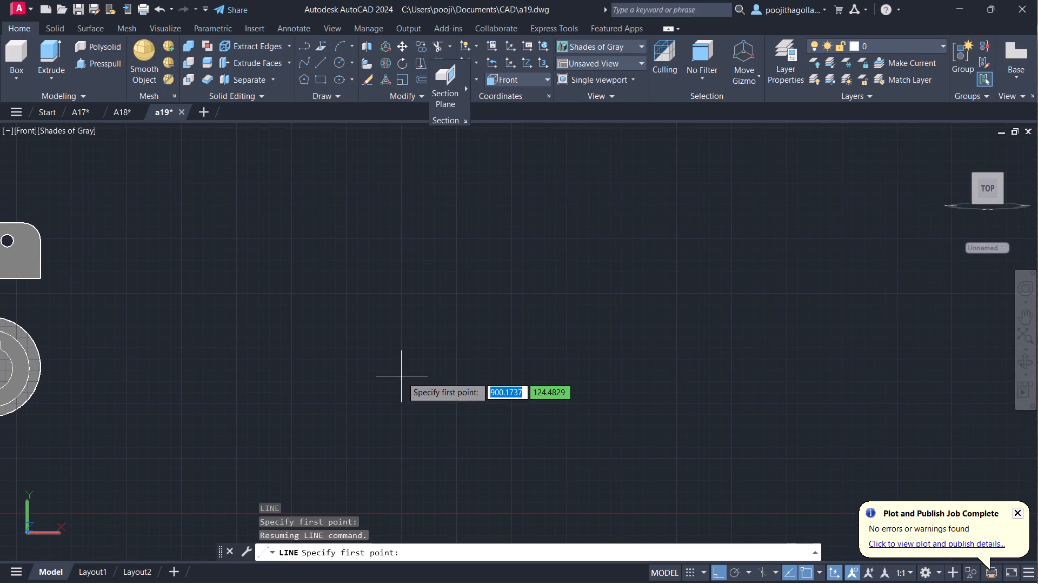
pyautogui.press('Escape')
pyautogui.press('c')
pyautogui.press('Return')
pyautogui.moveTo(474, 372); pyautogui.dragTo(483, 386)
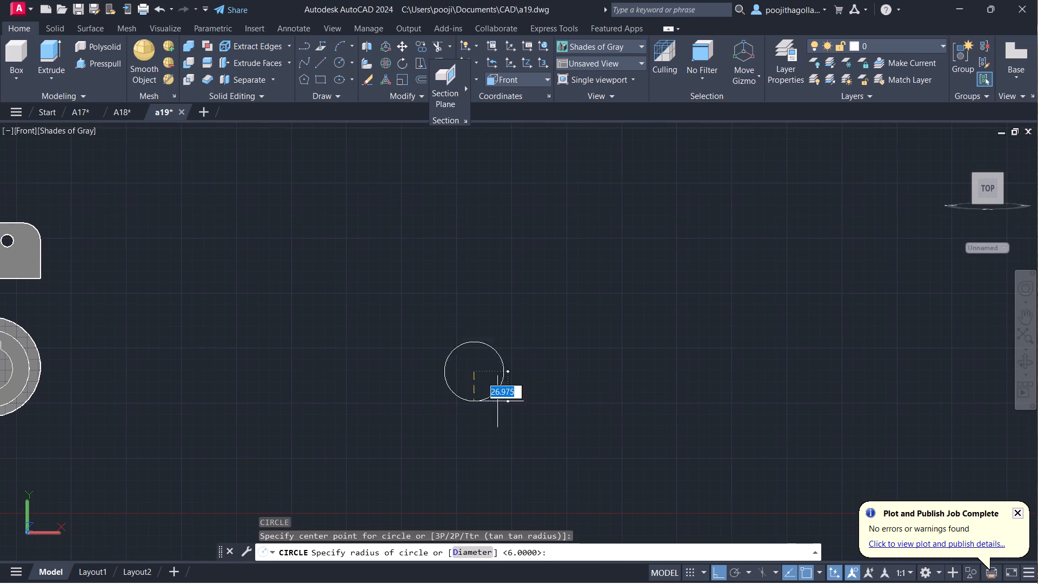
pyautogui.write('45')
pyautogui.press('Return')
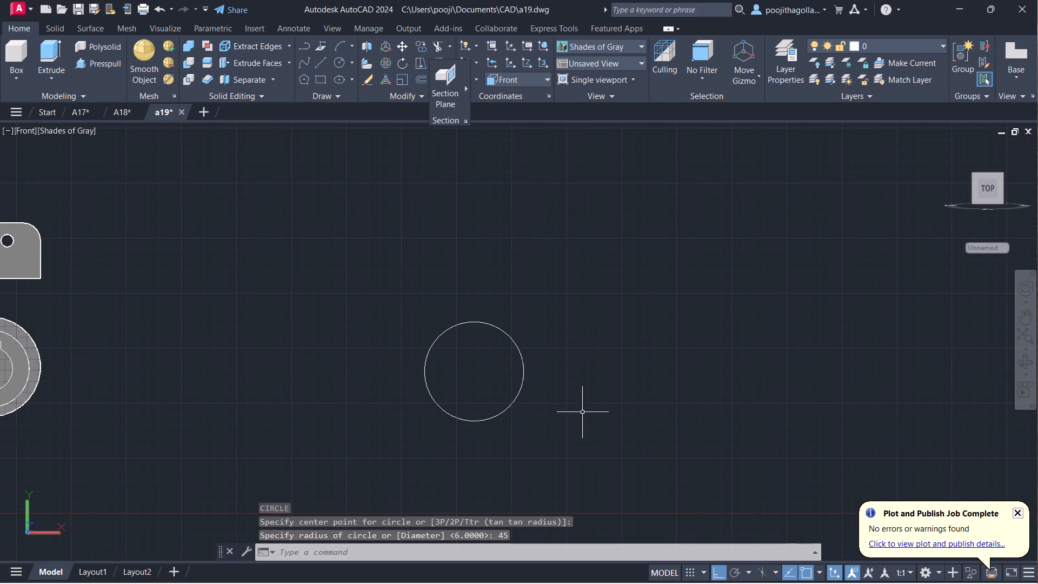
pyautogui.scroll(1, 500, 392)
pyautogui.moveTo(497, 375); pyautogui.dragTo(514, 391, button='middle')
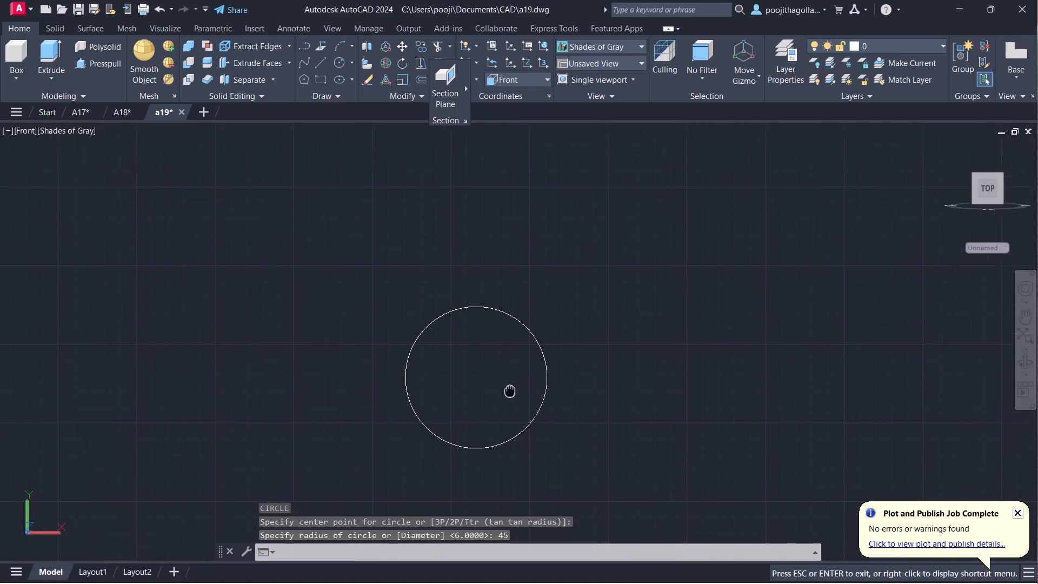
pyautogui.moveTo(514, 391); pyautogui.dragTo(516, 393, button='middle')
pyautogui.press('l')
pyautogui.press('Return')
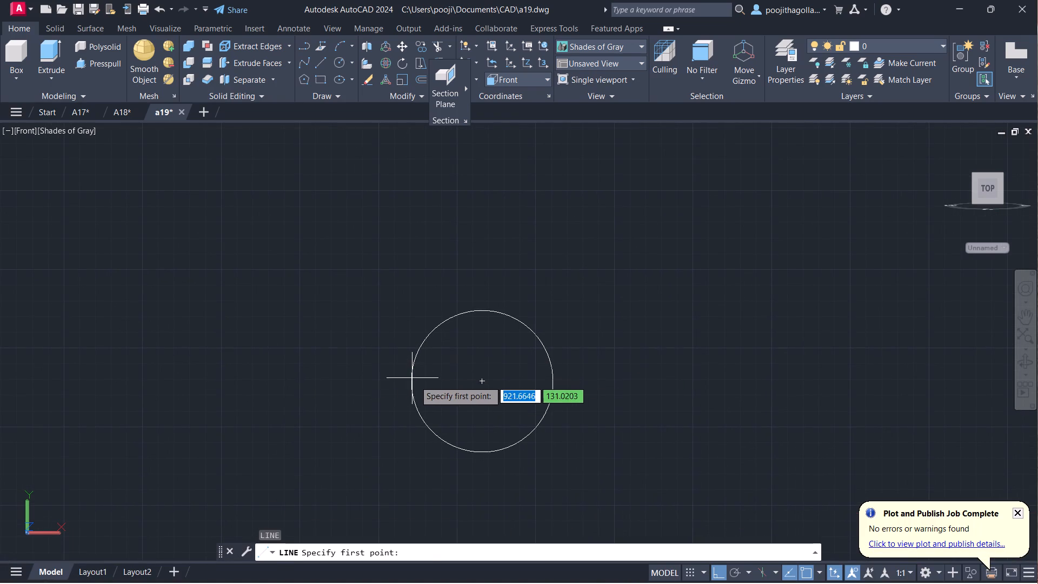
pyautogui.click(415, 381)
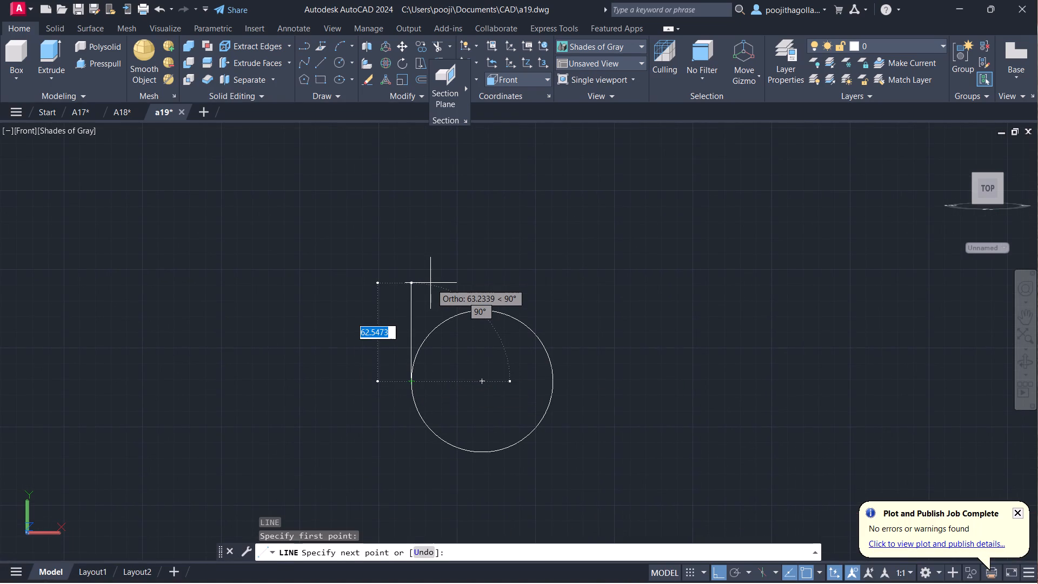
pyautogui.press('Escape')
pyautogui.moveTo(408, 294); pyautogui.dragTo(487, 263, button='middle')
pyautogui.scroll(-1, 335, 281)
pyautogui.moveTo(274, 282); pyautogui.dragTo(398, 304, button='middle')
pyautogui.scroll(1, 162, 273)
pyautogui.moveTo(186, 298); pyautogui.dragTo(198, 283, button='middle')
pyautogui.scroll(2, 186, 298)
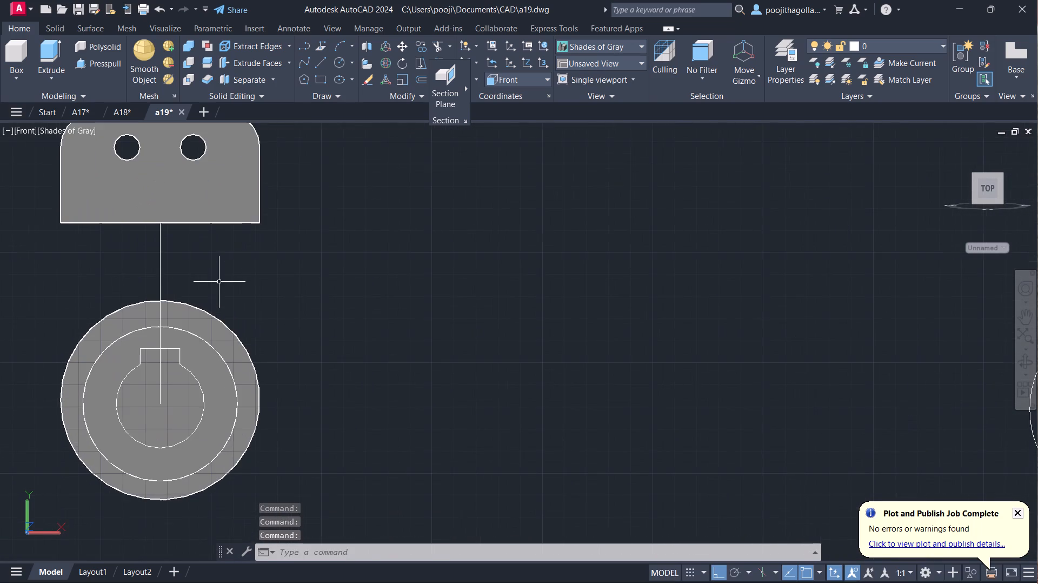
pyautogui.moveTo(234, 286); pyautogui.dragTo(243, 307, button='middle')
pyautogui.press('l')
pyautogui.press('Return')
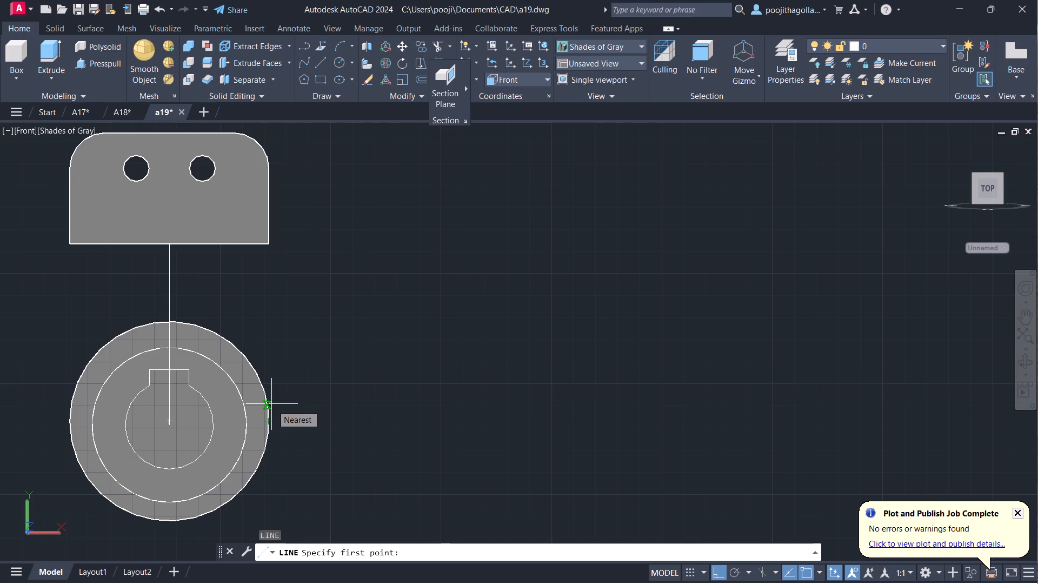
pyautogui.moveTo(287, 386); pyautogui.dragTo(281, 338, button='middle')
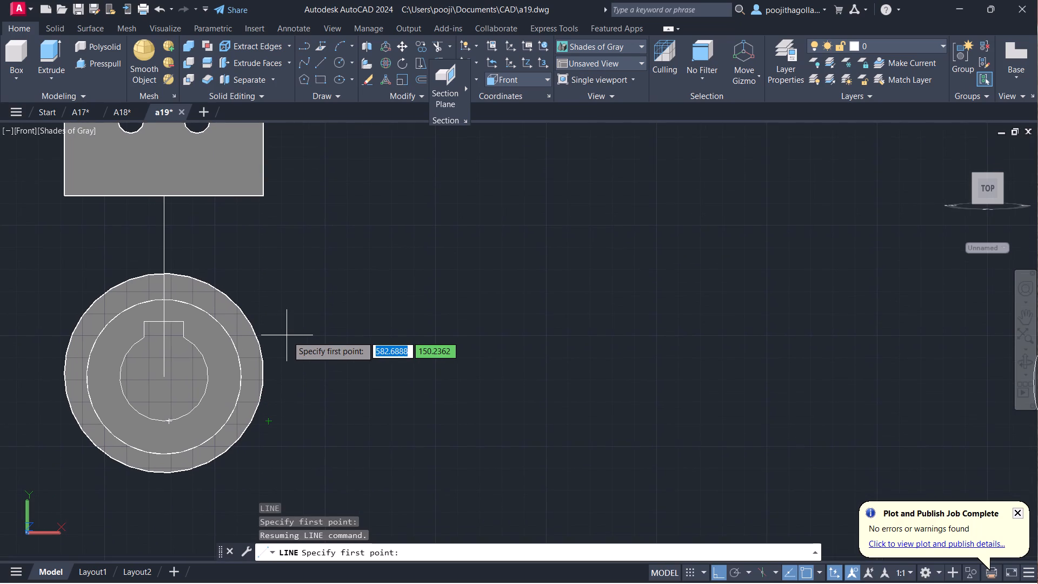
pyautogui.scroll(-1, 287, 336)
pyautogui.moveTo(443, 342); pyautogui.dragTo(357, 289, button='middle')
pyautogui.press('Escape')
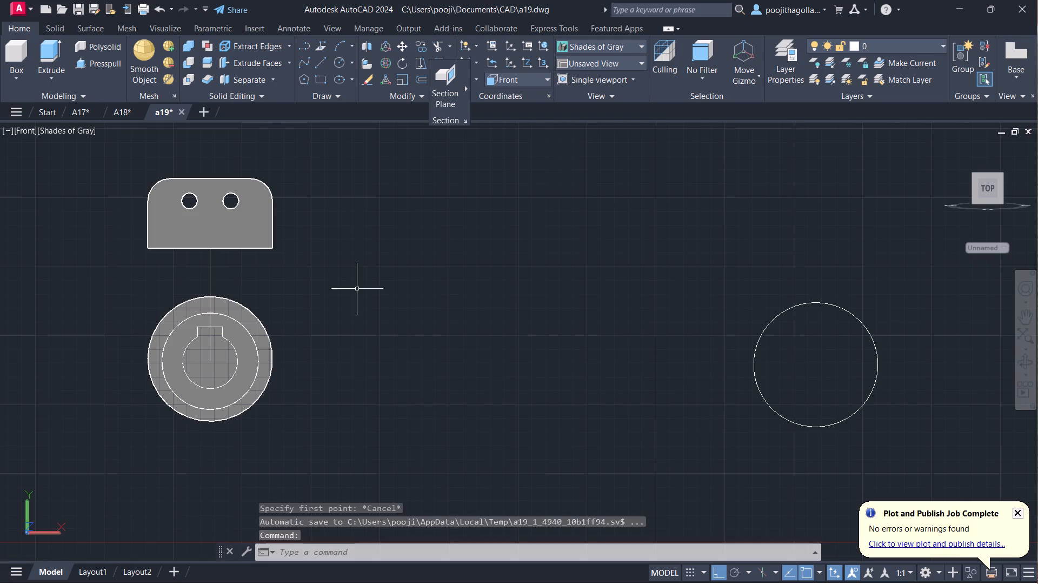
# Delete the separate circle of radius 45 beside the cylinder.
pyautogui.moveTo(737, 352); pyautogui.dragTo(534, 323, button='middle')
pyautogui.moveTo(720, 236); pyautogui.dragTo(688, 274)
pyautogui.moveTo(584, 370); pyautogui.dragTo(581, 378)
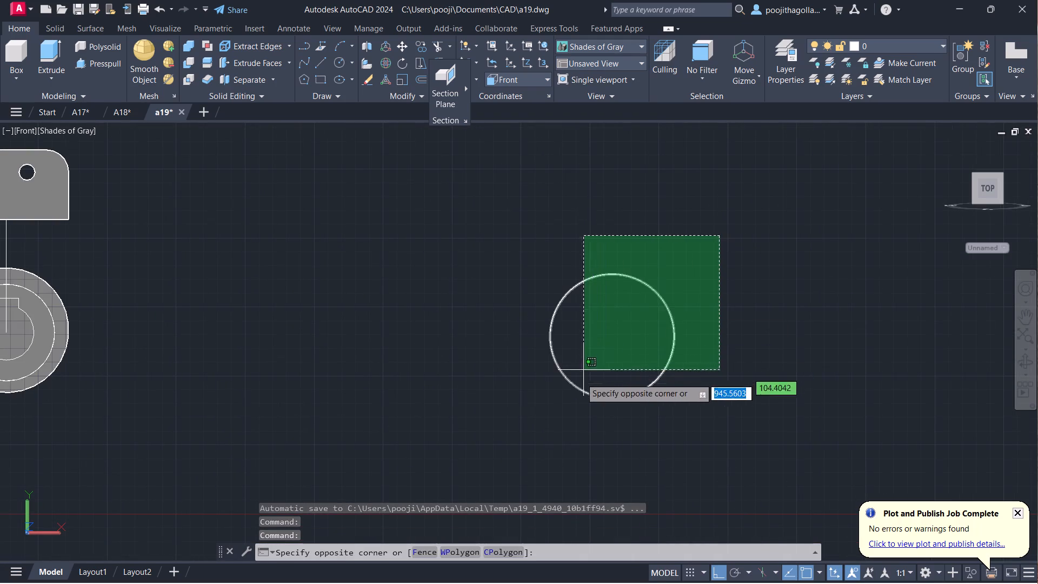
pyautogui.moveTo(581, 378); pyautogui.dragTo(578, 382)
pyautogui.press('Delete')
# Draw a circle of radius 35 in the empty space beside the cylinder.
pyautogui.press('v')
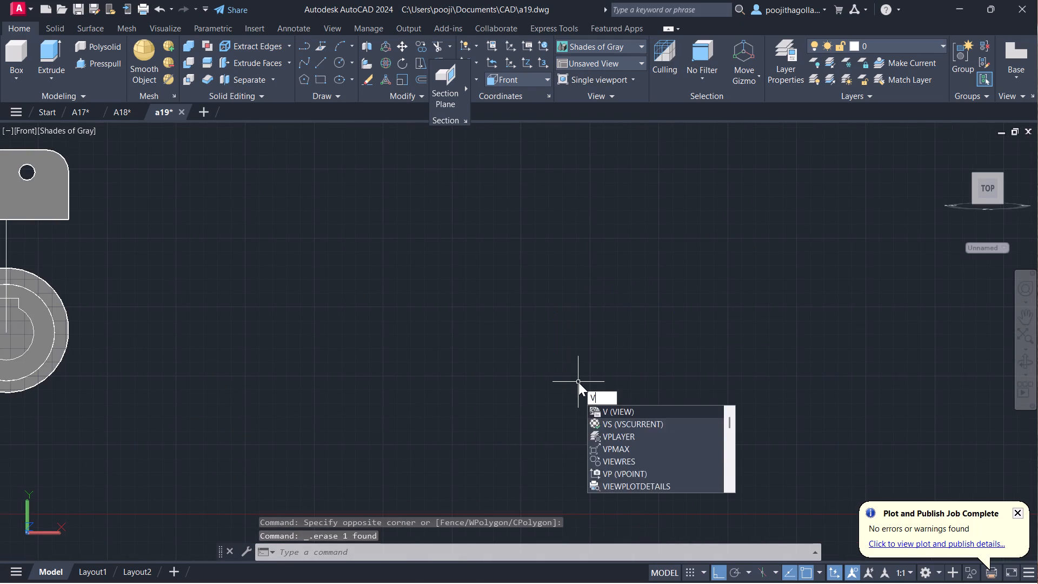
pyautogui.press('BackSpace')
pyautogui.press('c')
pyautogui.press('Return')
pyautogui.moveTo(524, 333); pyautogui.dragTo(534, 346)
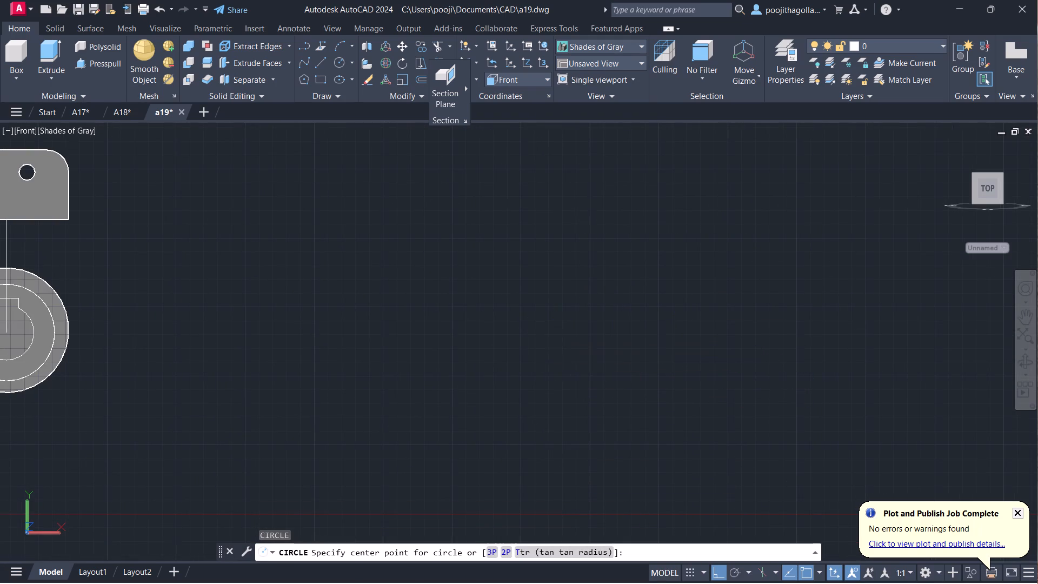
pyautogui.write('35')
pyautogui.press('Return')
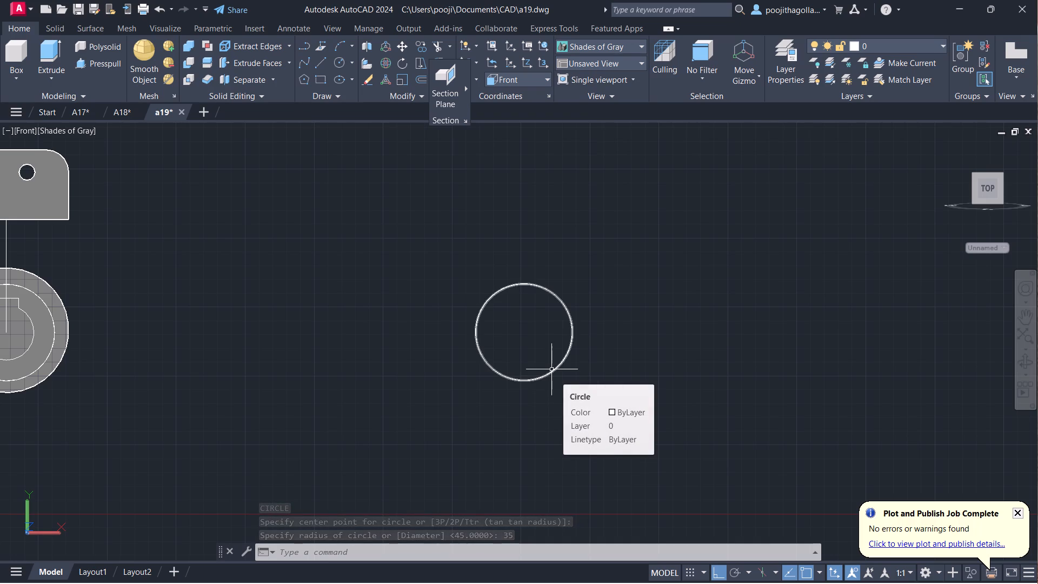
# From the centre of the radius 35 circle, draw a line 65 straight up followed by one 45 horizontally away from the cylinder.
pyautogui.moveTo(529, 334); pyautogui.dragTo(540, 376, button='middle')
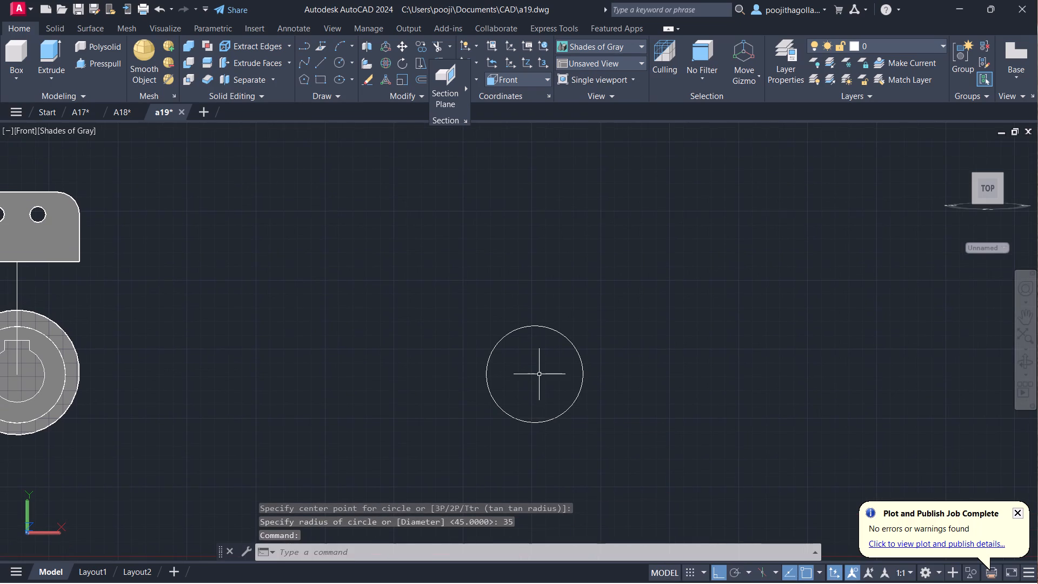
pyautogui.press('l')
pyautogui.press('Return')
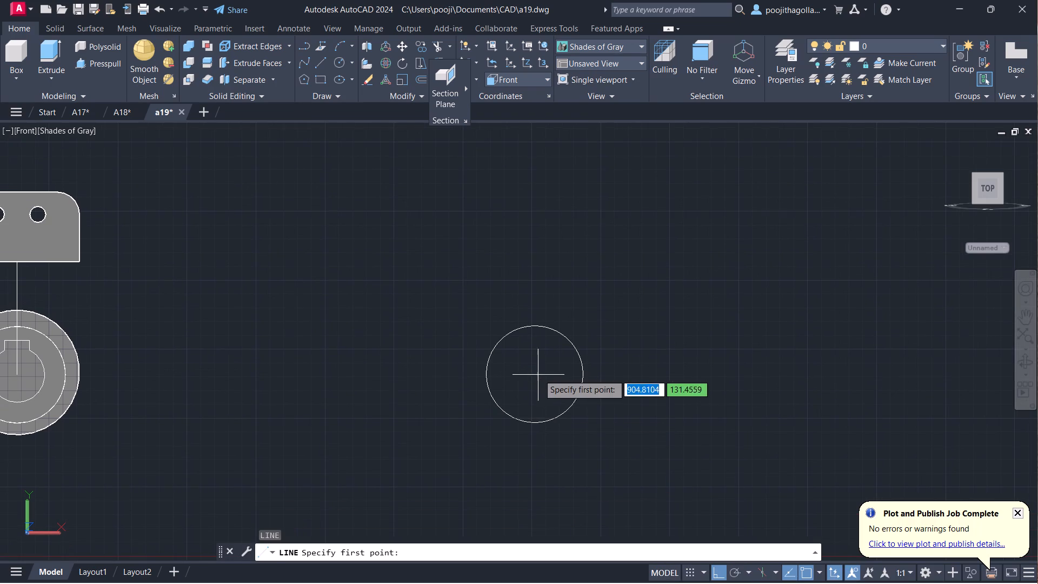
pyautogui.click(535, 377)
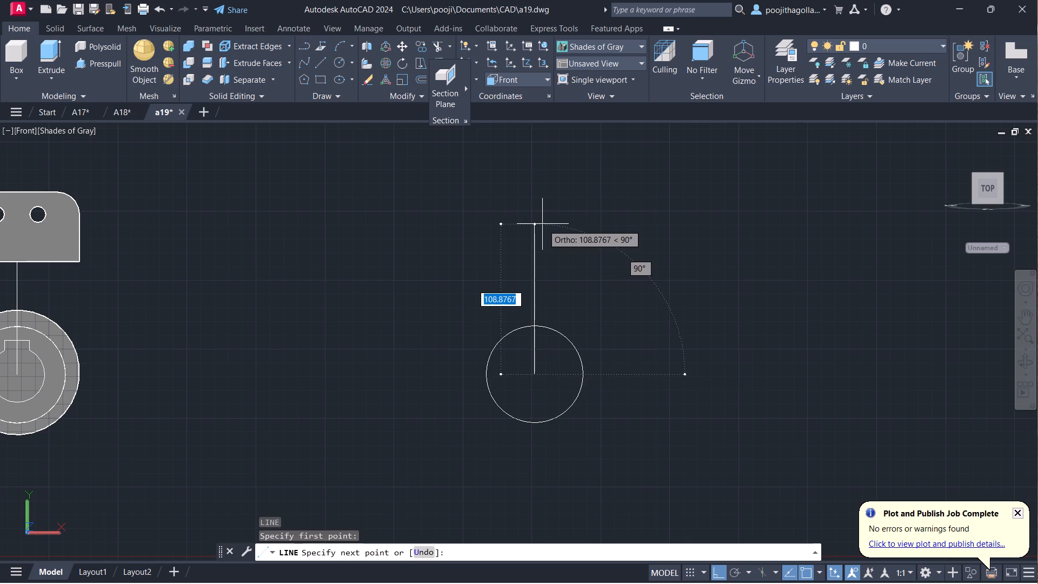
pyautogui.write('65')
pyautogui.press('Return')
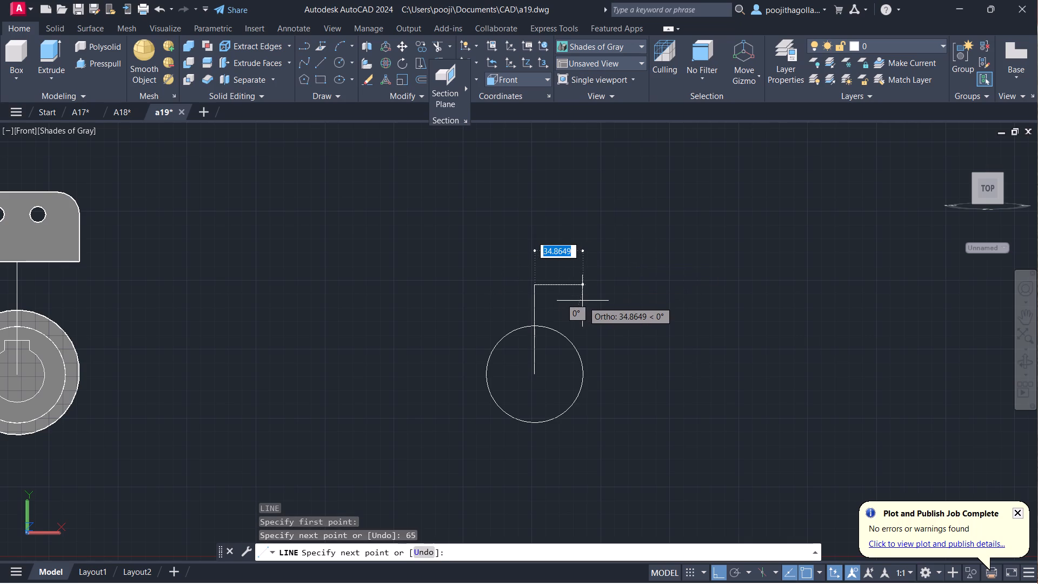
pyautogui.write('45')
pyautogui.press('Return')
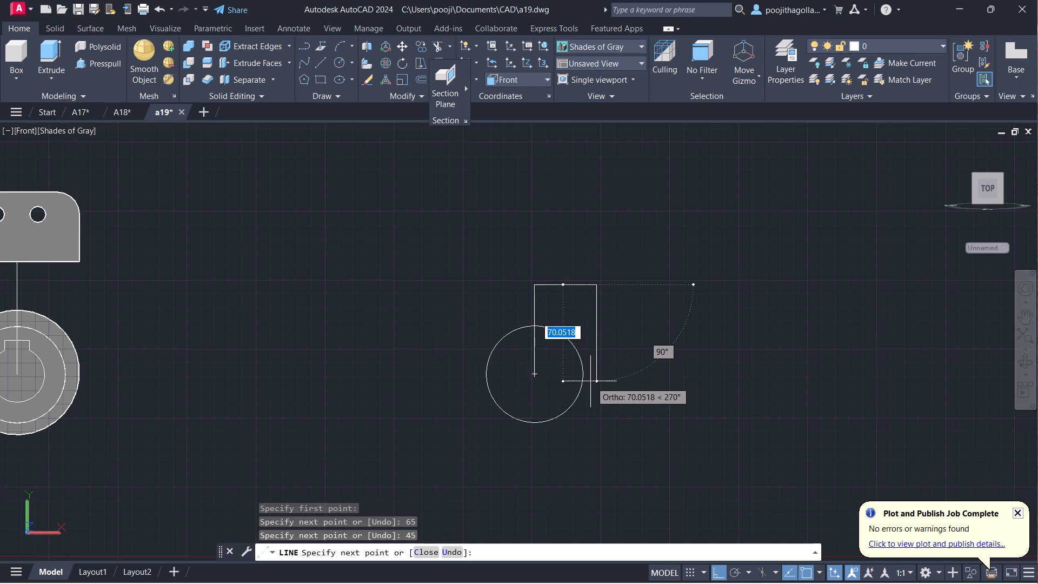
pyautogui.scroll(2, 590, 368)
pyautogui.moveTo(590, 368); pyautogui.dragTo(601, 416, button='middle')
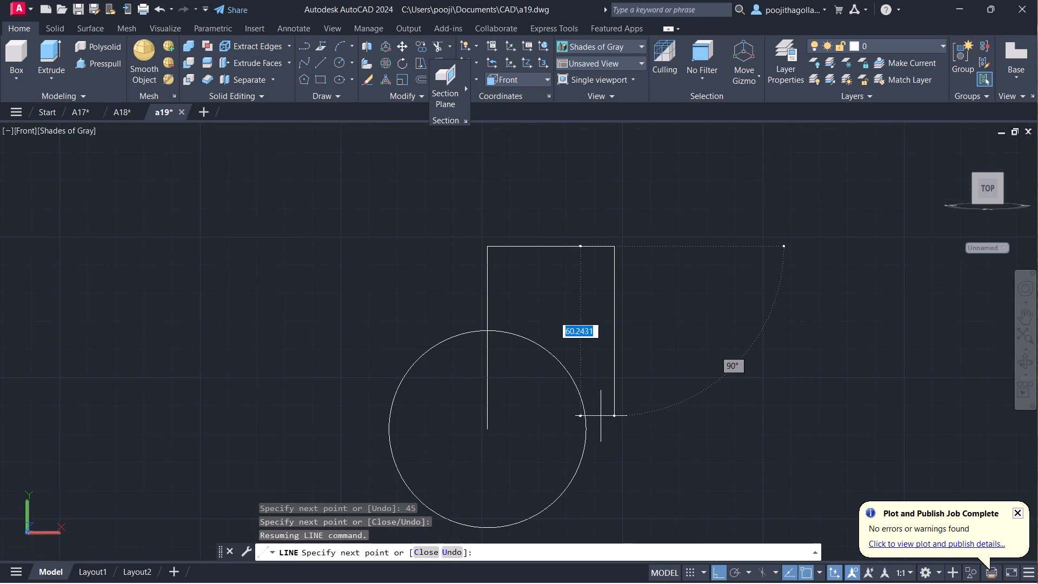
pyautogui.moveTo(601, 388); pyautogui.dragTo(594, 423, button='middle')
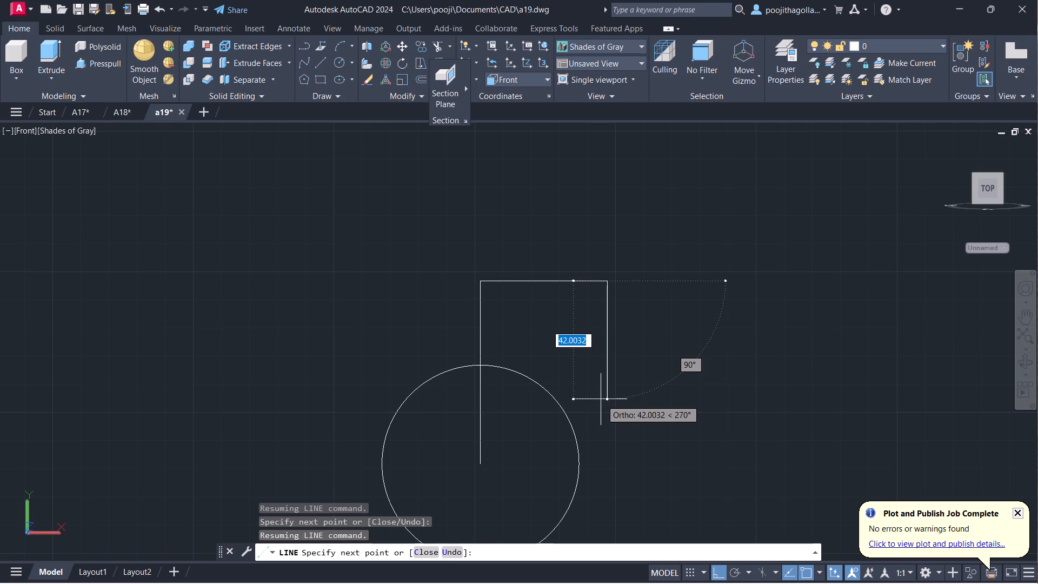
pyautogui.press('Escape')
# Draw a circle of radius 45 centred on the radius 35 circle.
pyautogui.scroll(-1, 587, 388)
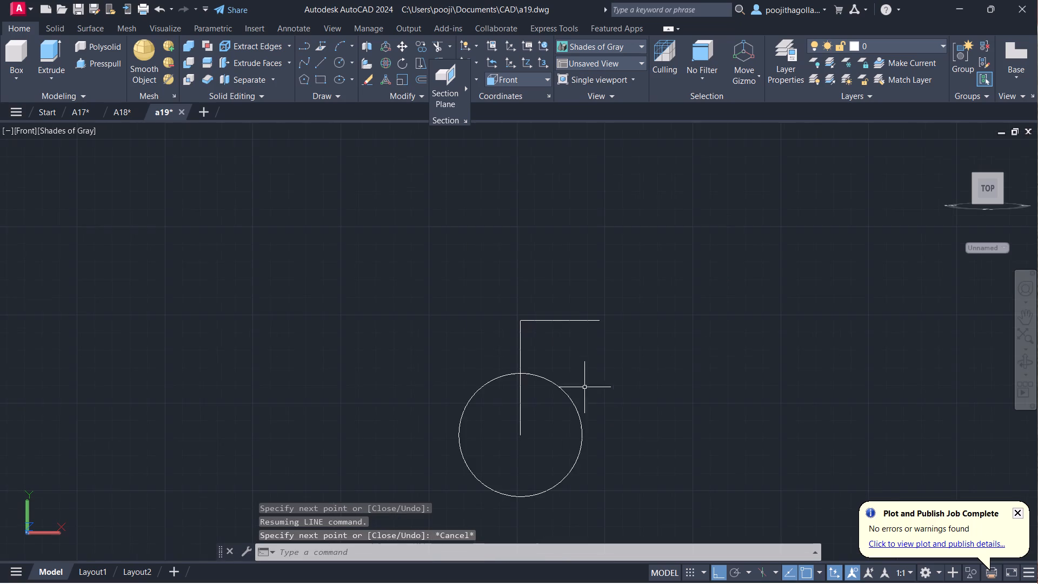
pyautogui.moveTo(571, 396); pyautogui.dragTo(557, 327, button='middle')
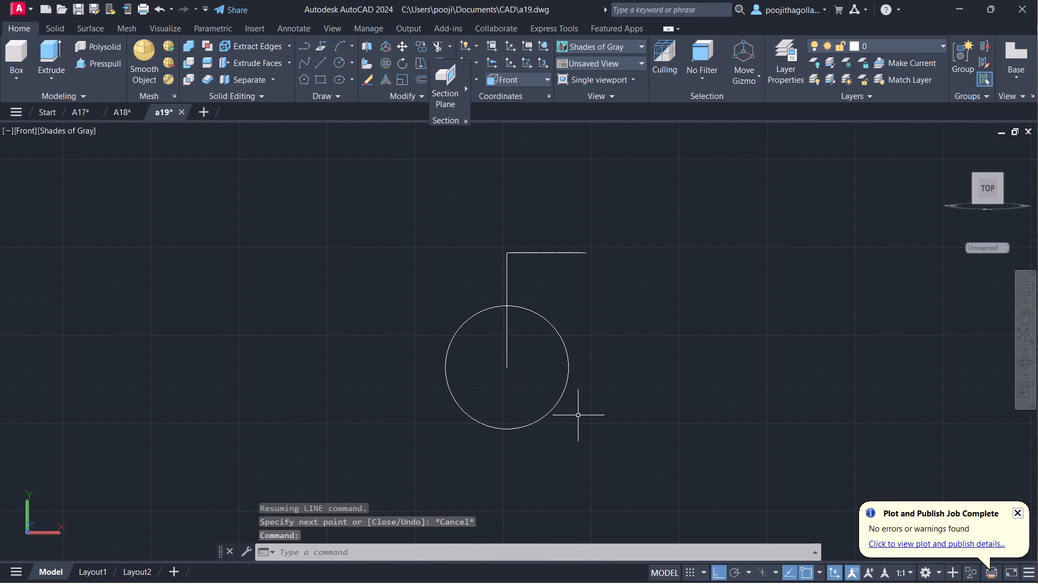
pyautogui.press('c')
pyautogui.press('Return')
pyautogui.click(510, 365)
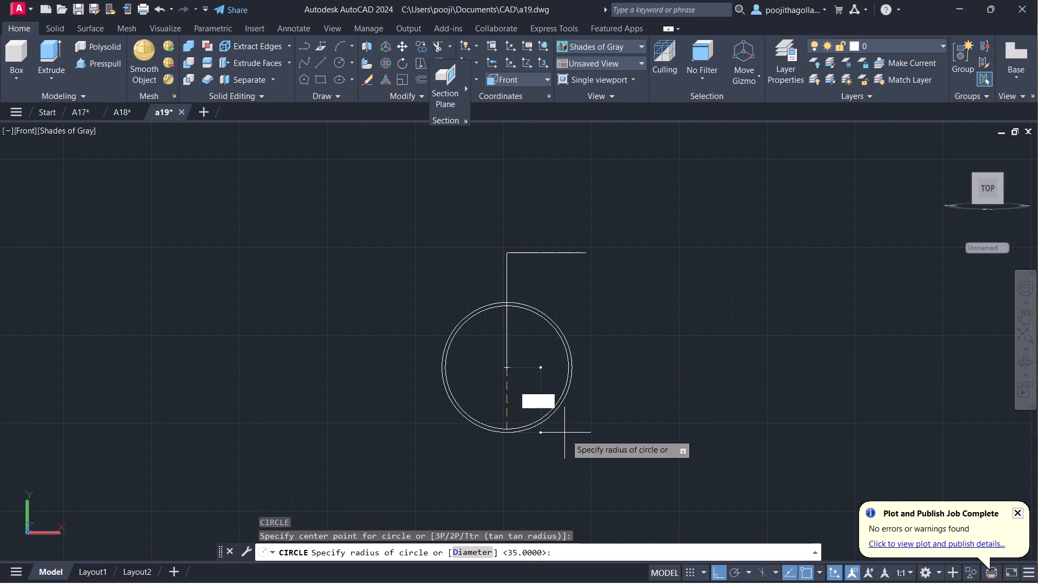
pyautogui.write('45')
pyautogui.press('Return')
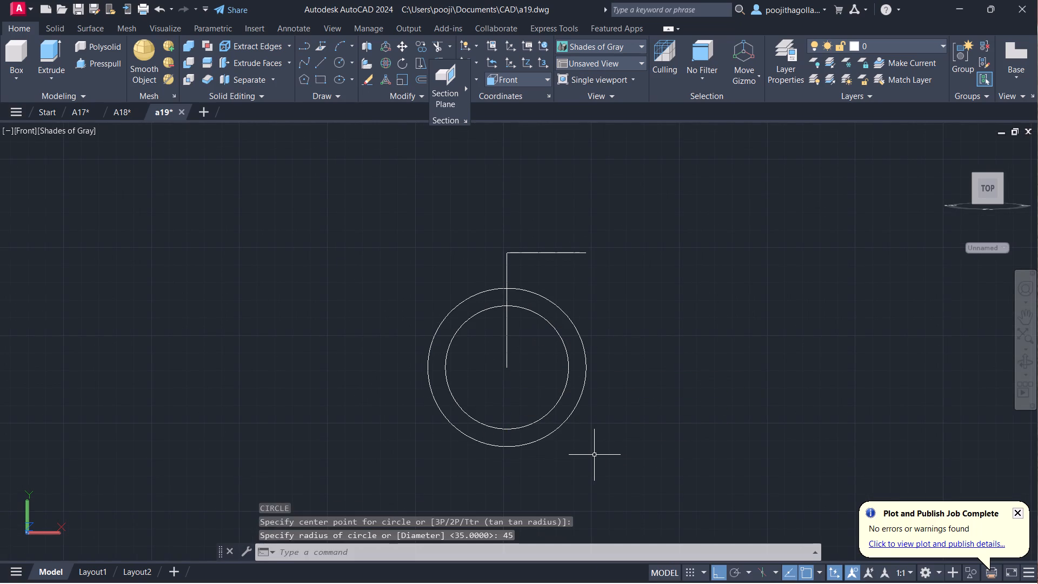
# Delete the inner circle of radius 35.
pyautogui.click(562, 392)
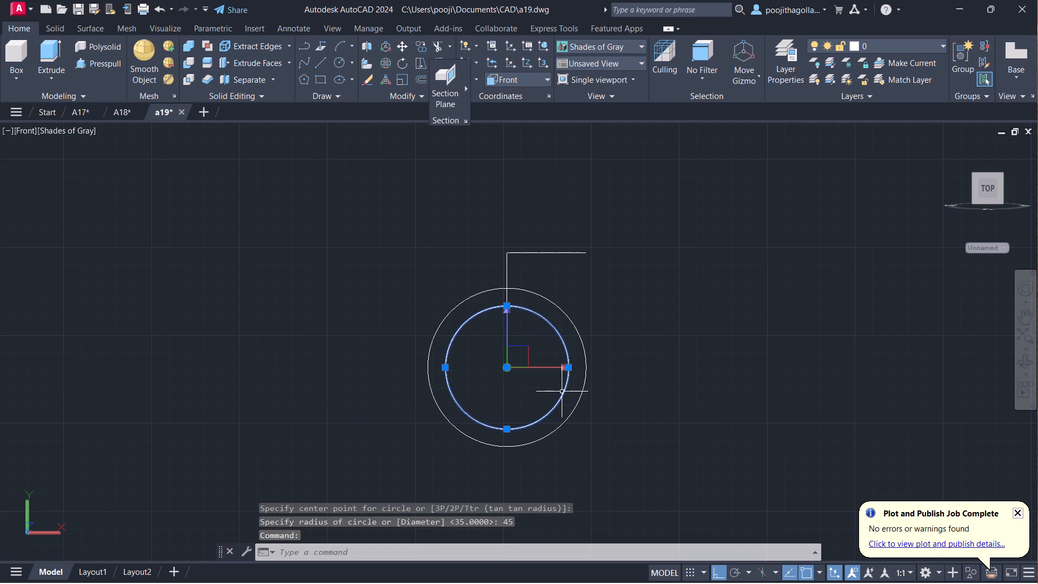
pyautogui.press('Delete')
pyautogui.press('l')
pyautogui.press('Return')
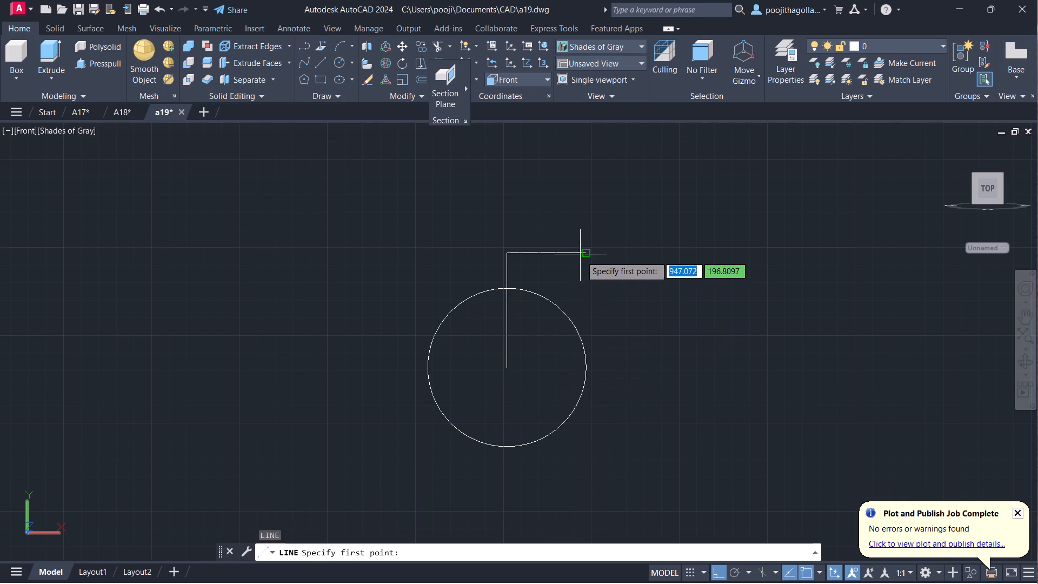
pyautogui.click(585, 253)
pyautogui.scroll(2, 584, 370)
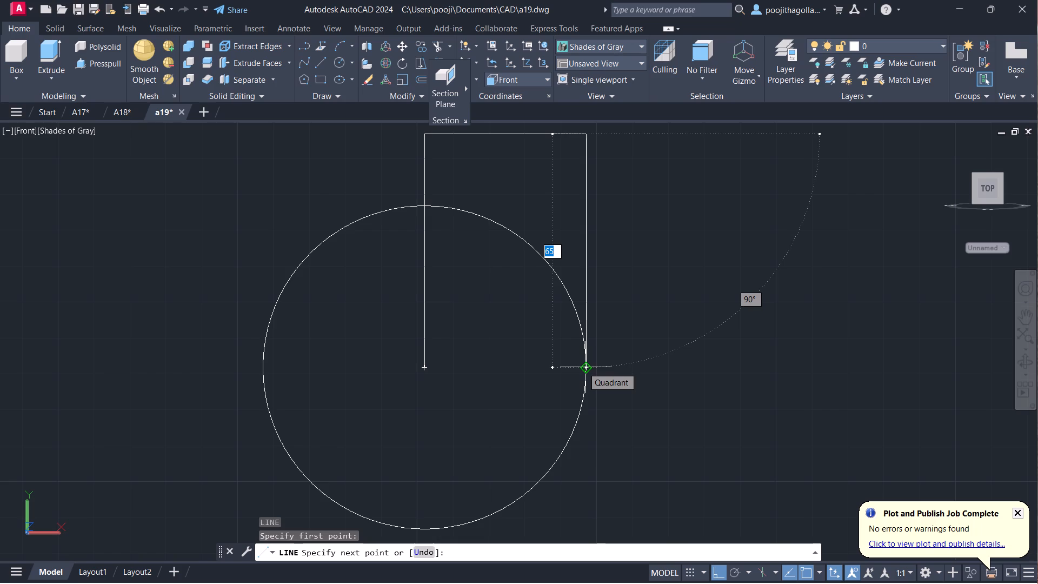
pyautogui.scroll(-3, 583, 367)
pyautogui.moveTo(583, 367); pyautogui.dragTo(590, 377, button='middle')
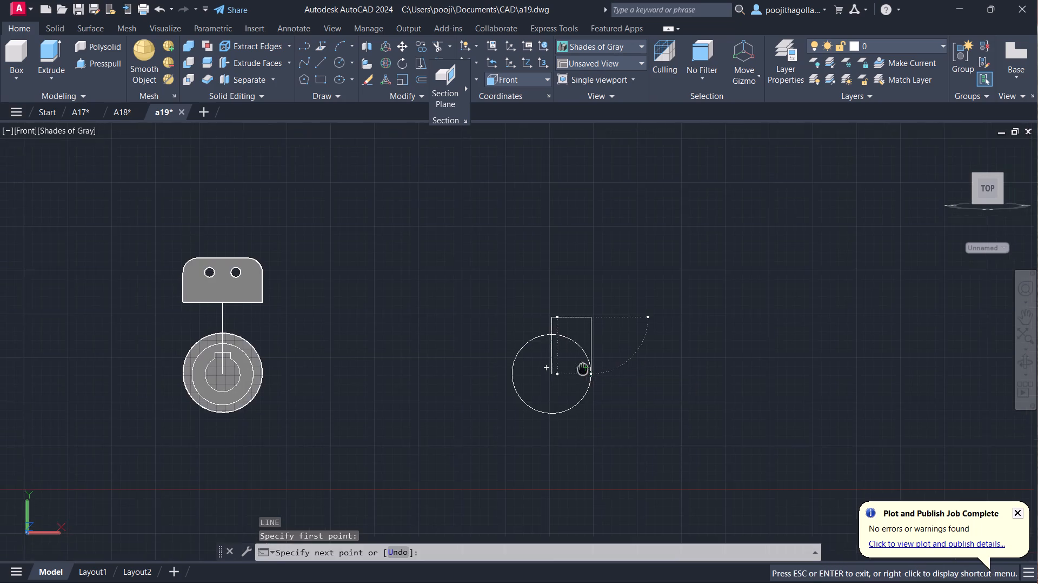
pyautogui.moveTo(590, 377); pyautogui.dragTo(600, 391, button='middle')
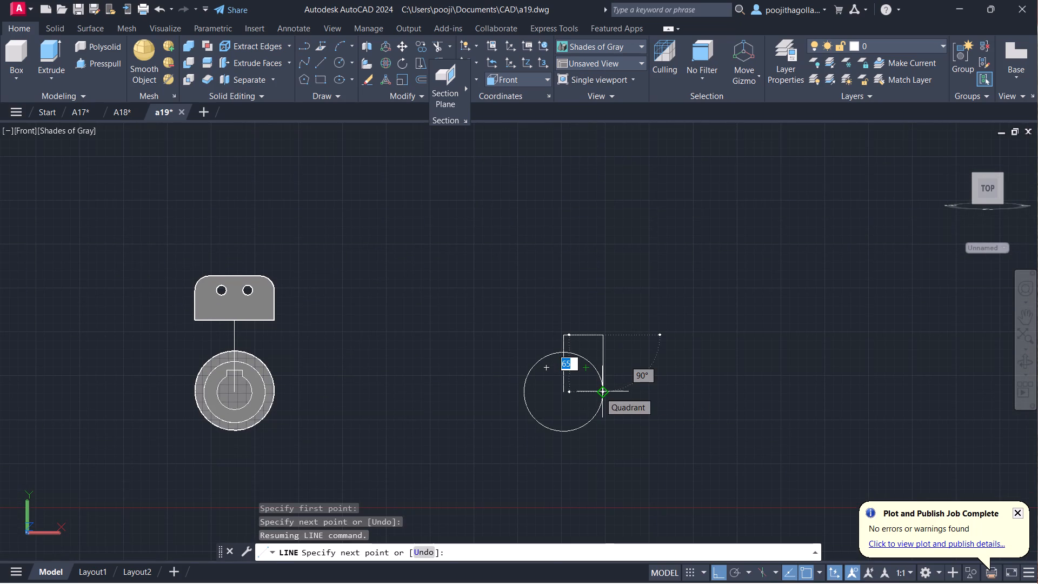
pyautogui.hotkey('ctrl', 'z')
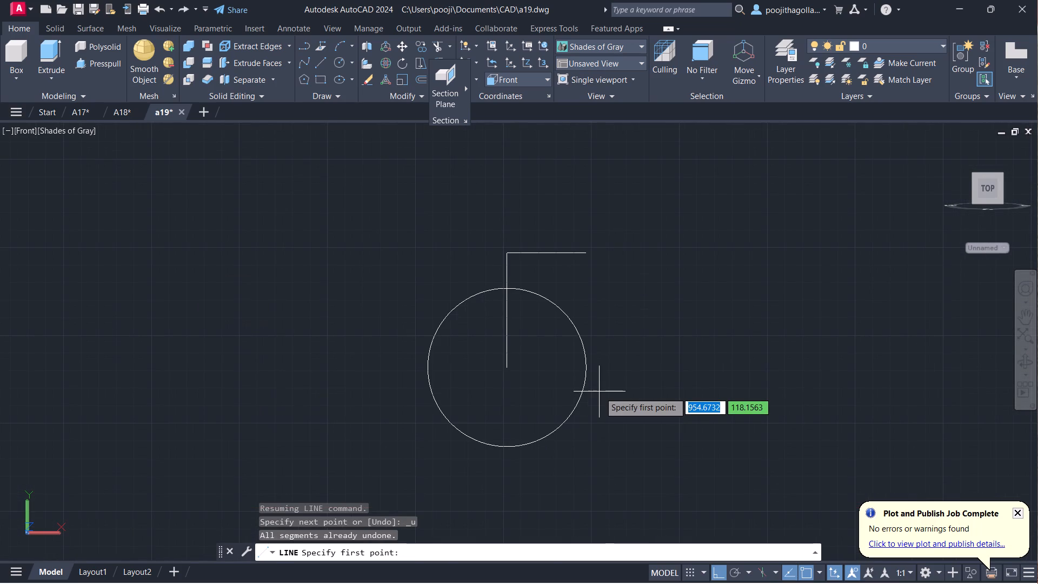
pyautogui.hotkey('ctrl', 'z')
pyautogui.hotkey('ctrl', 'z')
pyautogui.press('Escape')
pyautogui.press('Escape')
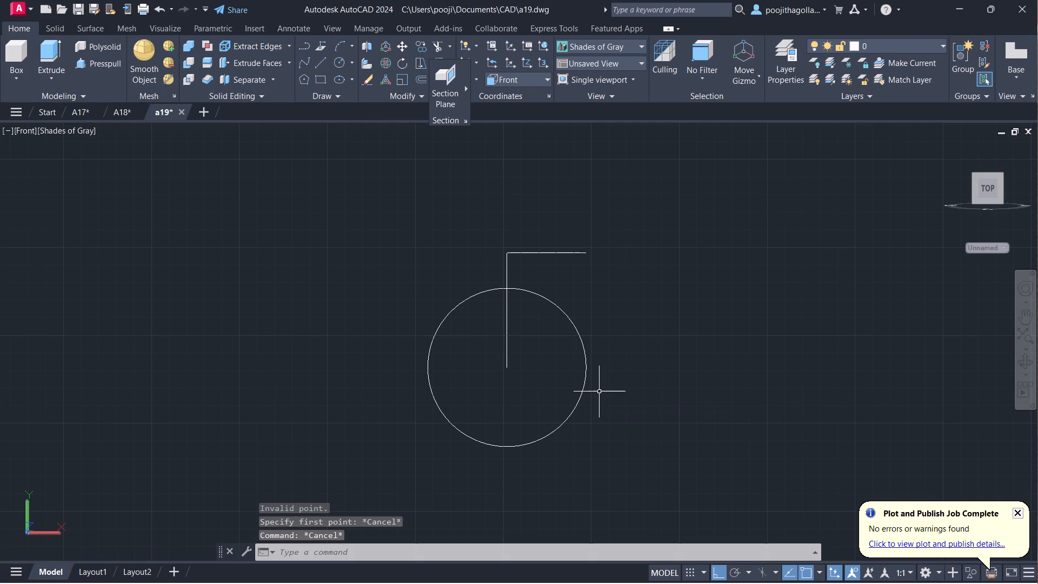
# Undo all the circles and lines of the new profile drawn beside the cylinder in the Front view.
pyautogui.hotkey('ctrl', 'z')
pyautogui.hotkey('ctrl', 'z')
pyautogui.hotkey('ctrl', 'z')
pyautogui.hotkey('ctrl', 'z')
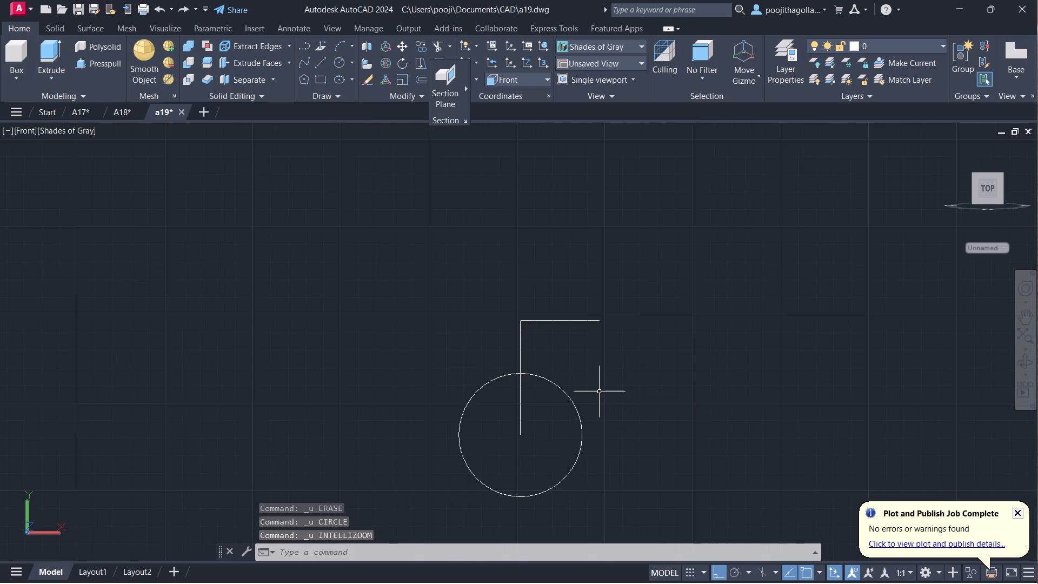
pyautogui.hotkey('ctrl', 'z')
pyautogui.hotkey('ctrl', 'z')
pyautogui.hotkey('ctrl', 'z')
pyautogui.hotkey('ctrl', 'z')
pyautogui.hotkey('ctrl', 'z')
pyautogui.hotkey('ctrl', 'z')
pyautogui.hotkey('ctrl', 'z')
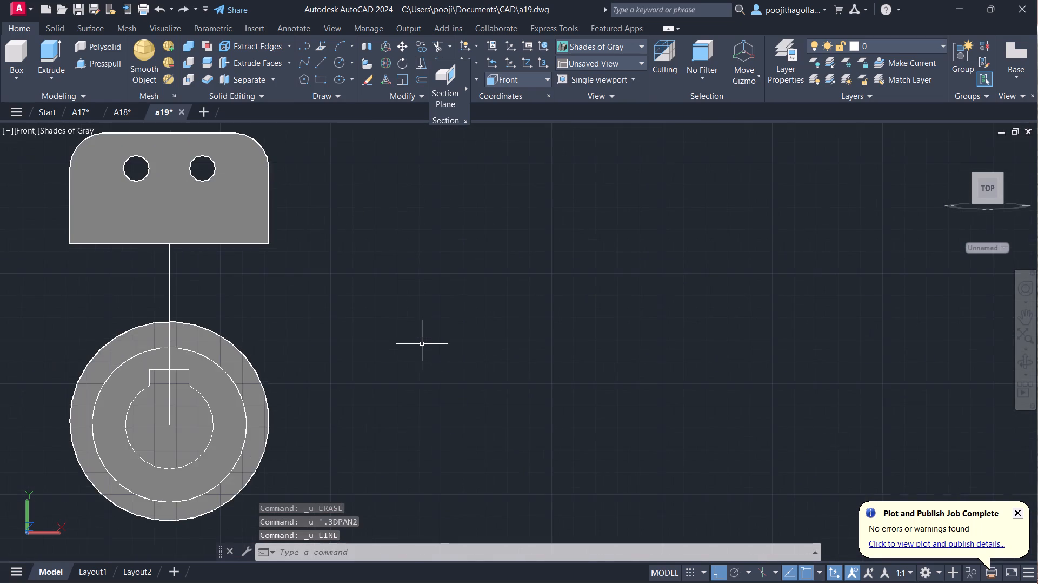
pyautogui.hotkey('ctrl', 'z')
pyautogui.hotkey('ctrl', 'z')
pyautogui.hotkey('ctrl', 'z')
pyautogui.hotkey('ctrl', 'z')
pyautogui.hotkey('ctrl', 'z')
pyautogui.hotkey('ctrl', 'z')
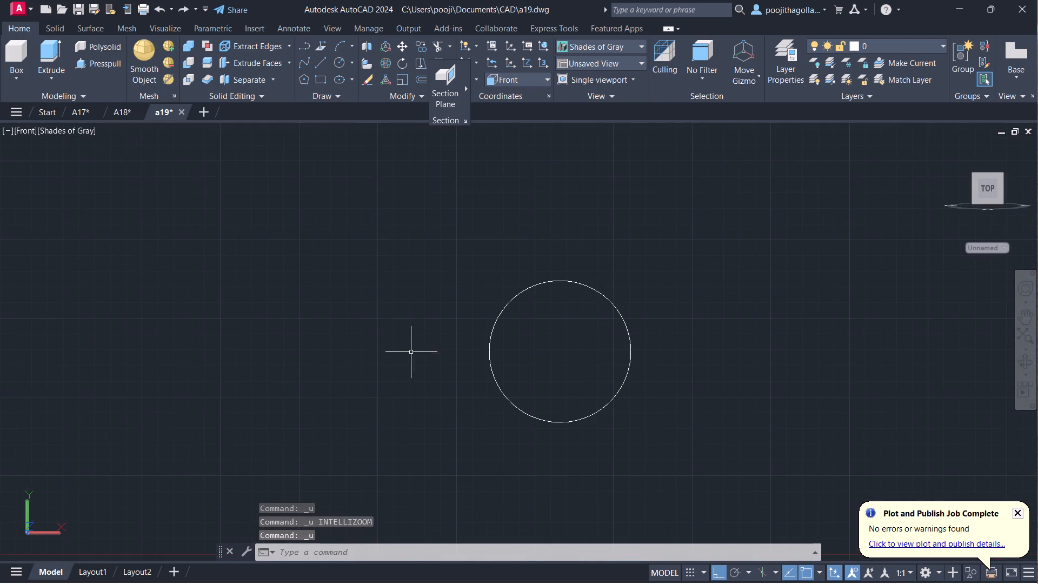
pyautogui.hotkey('ctrl', 'z')
pyautogui.hotkey('ctrl', 'z')
pyautogui.hotkey('ctrl', 'z')
pyautogui.hotkey('ctrl', 'z')
pyautogui.hotkey('ctrl', 'z')
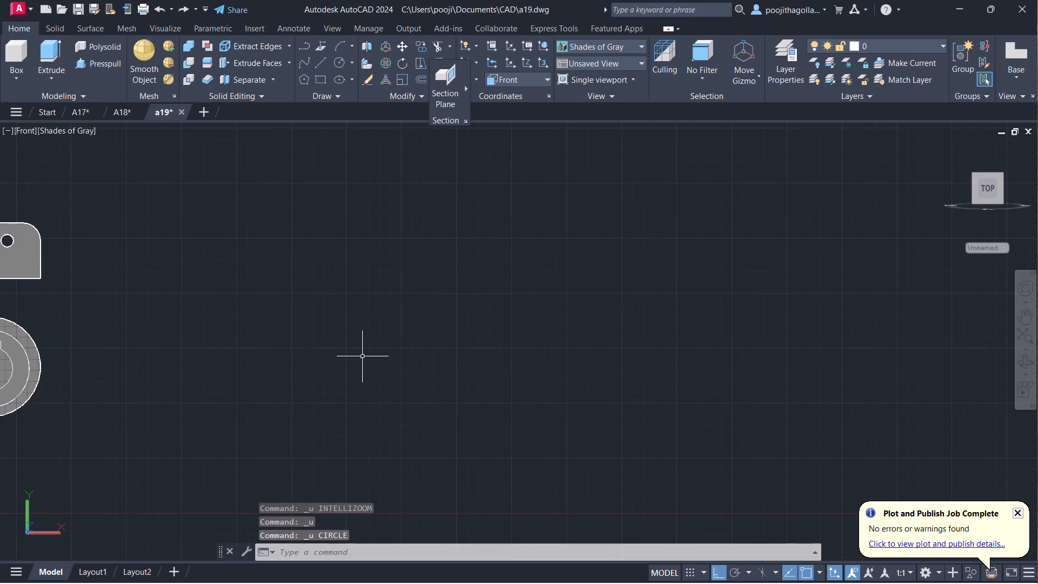
# Undo the switch to the Front view and the erasures of the spare two-hole plates and outlines.
pyautogui.hotkey('ctrl', 'z')
pyautogui.hotkey('ctrl', 'z')
pyautogui.hotkey('ctrl', 'z')
pyautogui.hotkey('ctrl', 'z')
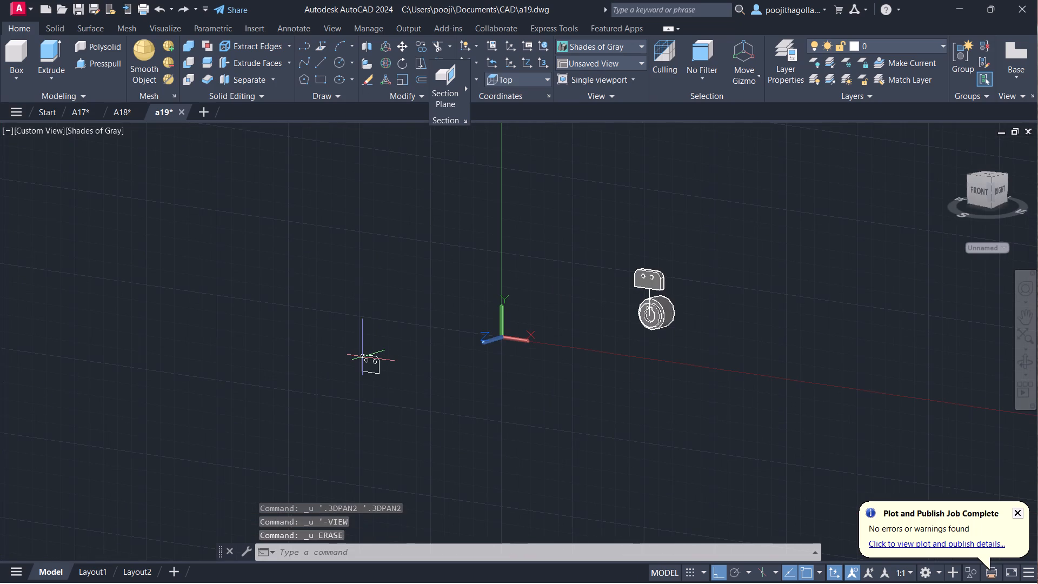
pyautogui.hotkey('ctrl', 'z')
pyautogui.hotkey('ctrl', 'z')
pyautogui.hotkey('ctrl', 'z')
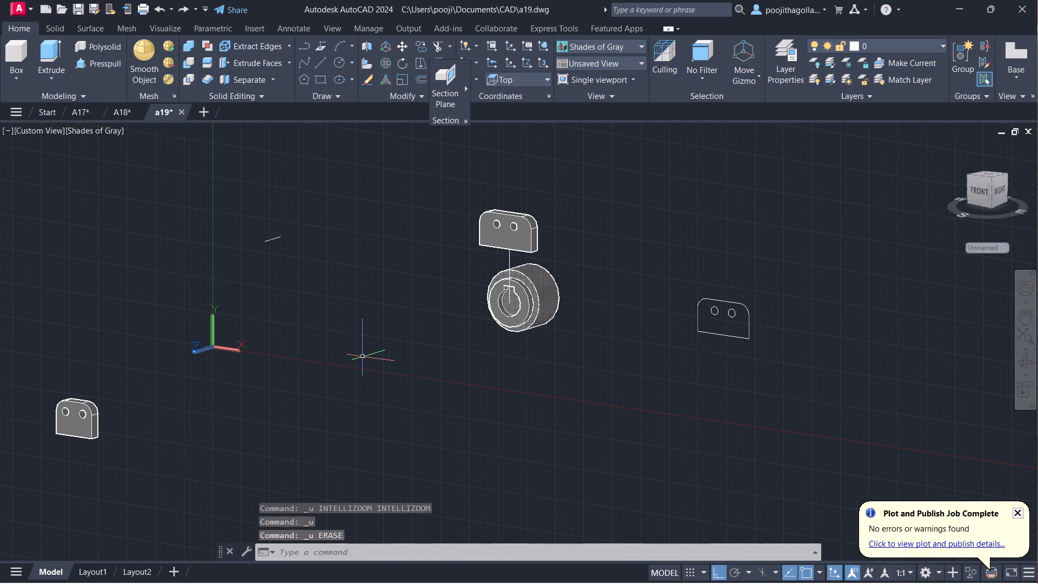
# Examine the spare two-hole plates and outlines around the cylinder to pick the plate to use.
pyautogui.scroll(1, 525, 281)
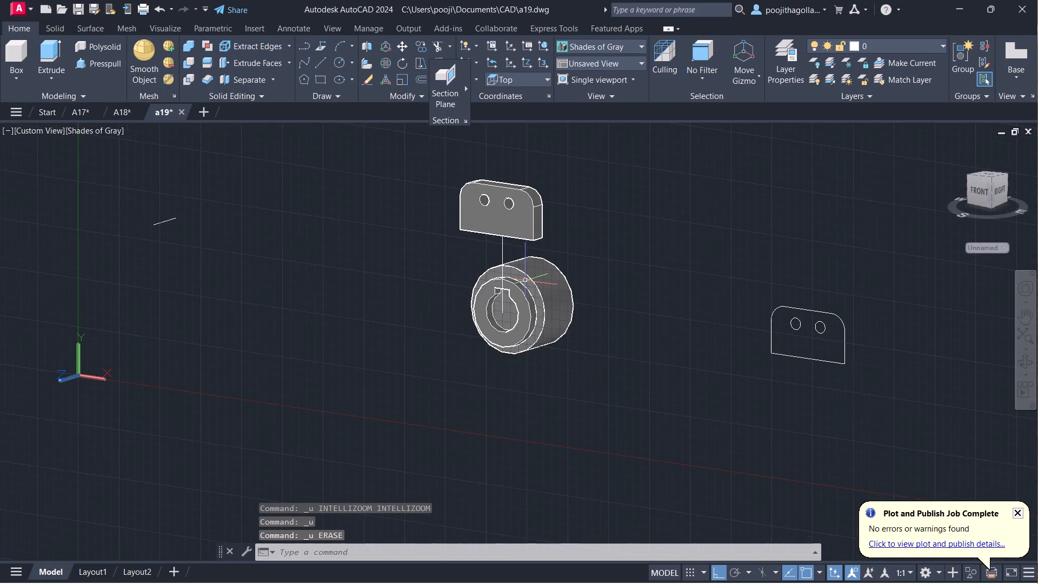
pyautogui.moveTo(525, 281); pyautogui.dragTo(536, 319, button='middle')
pyautogui.scroll(-2, 412, 329)
pyautogui.moveTo(401, 339); pyautogui.dragTo(431, 318, button='middle')
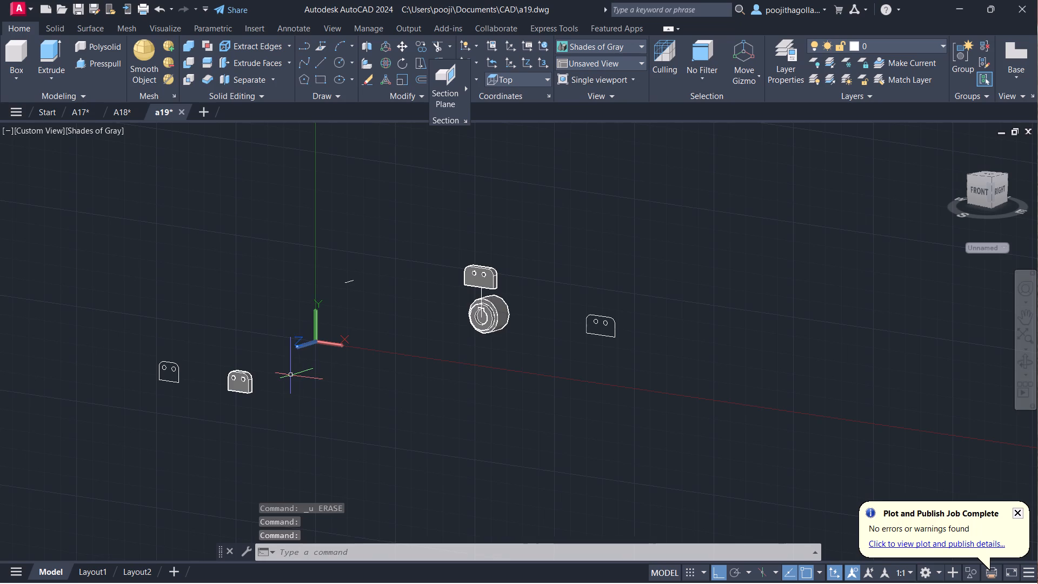
pyautogui.scroll(1, 291, 375)
pyautogui.moveTo(314, 373); pyautogui.dragTo(284, 393, button='middle')
pyautogui.scroll(1, 256, 374)
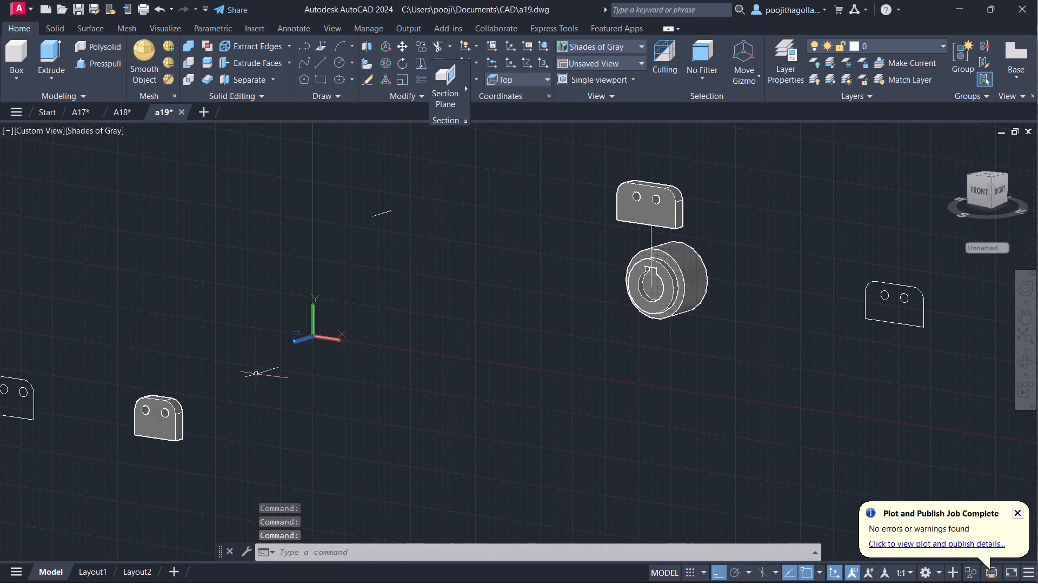
pyautogui.moveTo(254, 403); pyautogui.dragTo(239, 389, button='middle')
pyautogui.scroll(2, 157, 413)
pyautogui.moveTo(157, 414); pyautogui.dragTo(253, 396, button='middle')
pyautogui.scroll(1, 235, 399)
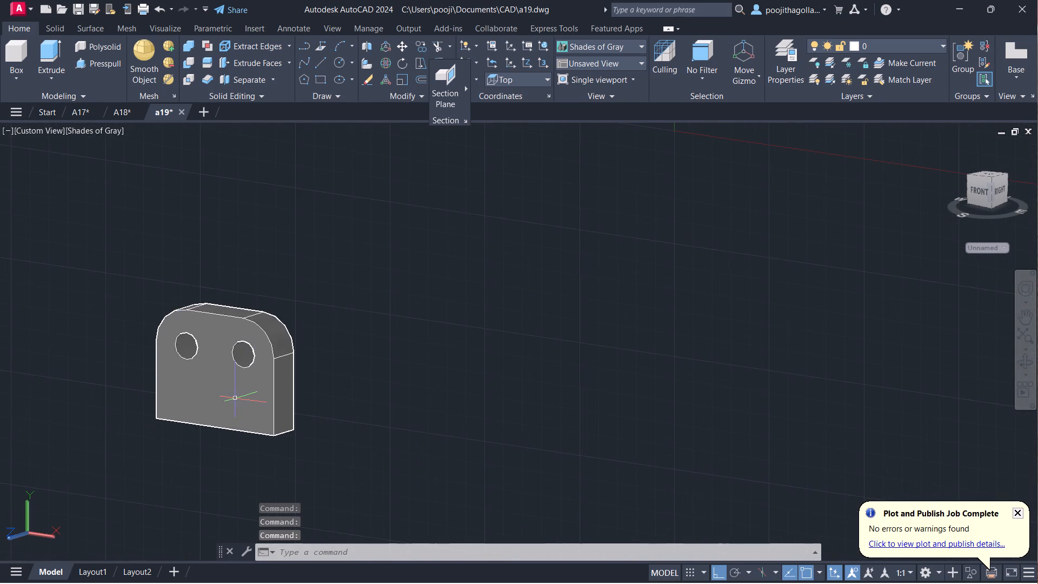
pyautogui.scroll(-1, 276, 390)
pyautogui.moveTo(291, 388); pyautogui.dragTo(239, 363, button='middle')
pyautogui.scroll(-3, 319, 364)
pyautogui.moveTo(616, 316); pyautogui.dragTo(553, 360, button='middle')
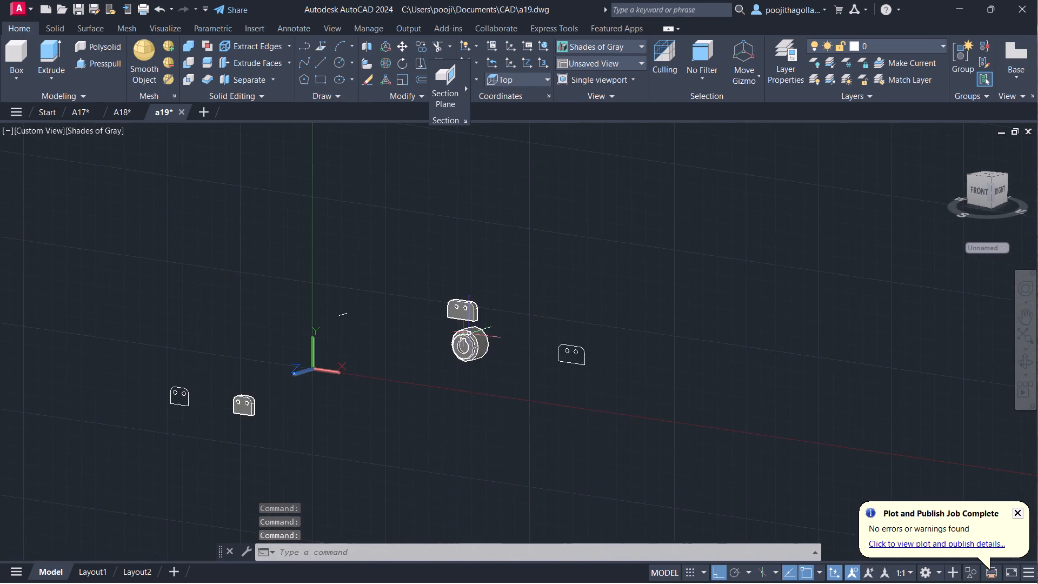
# Move the wide two-hole plate off the vertical line above the cylinder into the empty space behind it.
pyautogui.scroll(3, 464, 327)
pyautogui.click(541, 250)
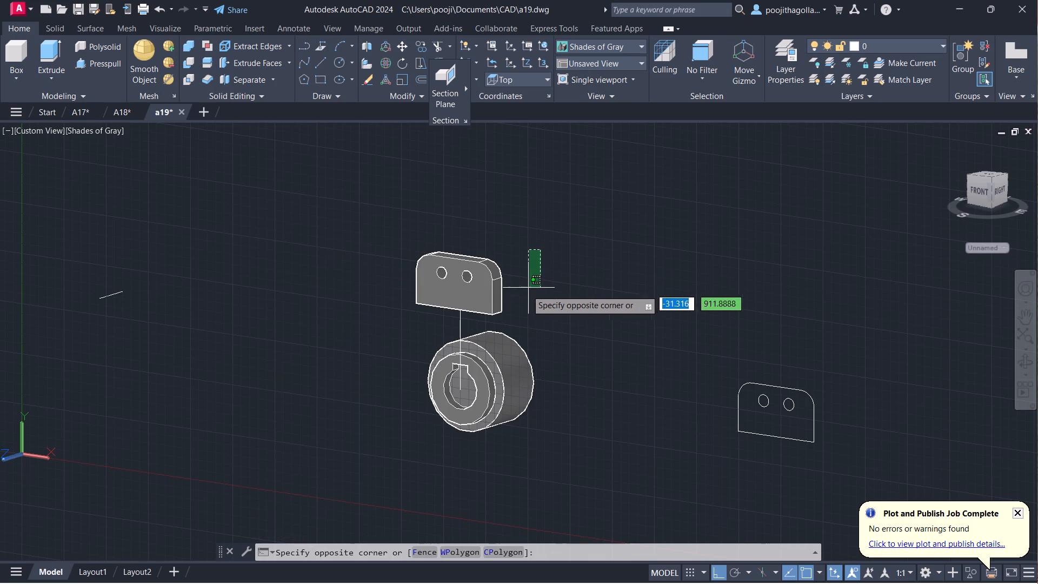
pyautogui.click(478, 299)
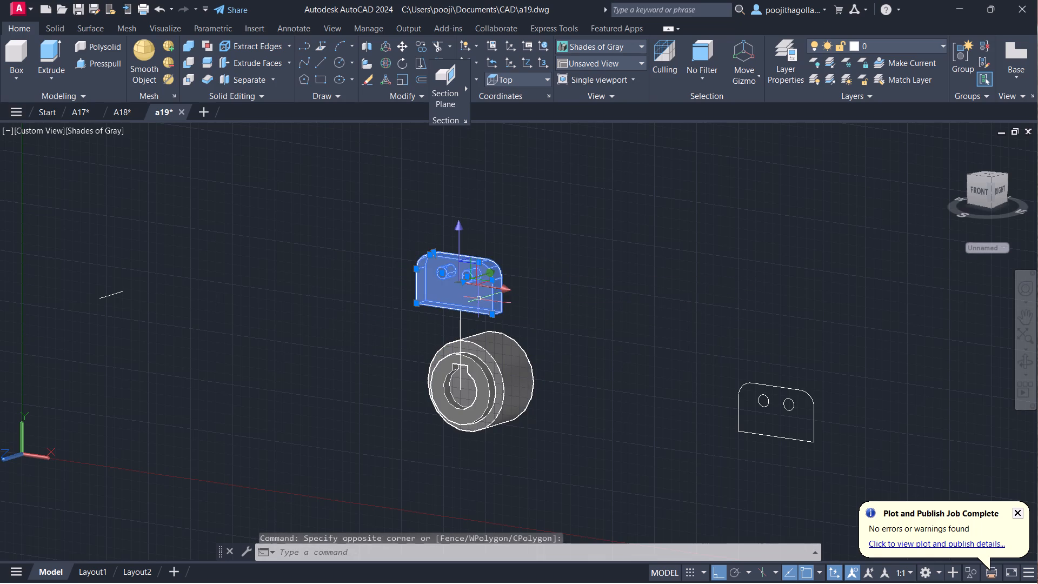
pyautogui.press('m')
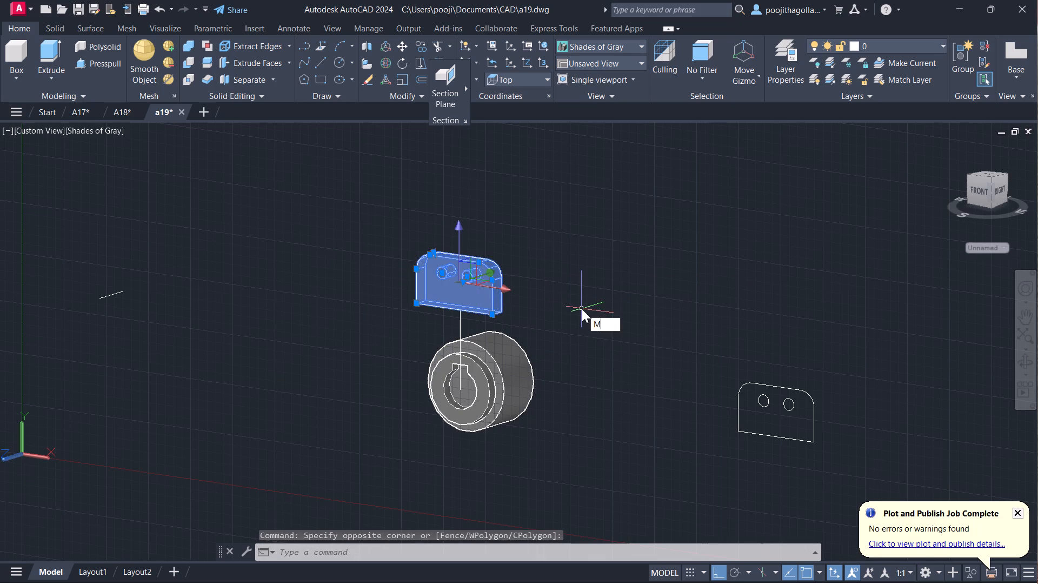
pyautogui.press('Return')
pyautogui.click(492, 288)
pyautogui.click(888, 264)
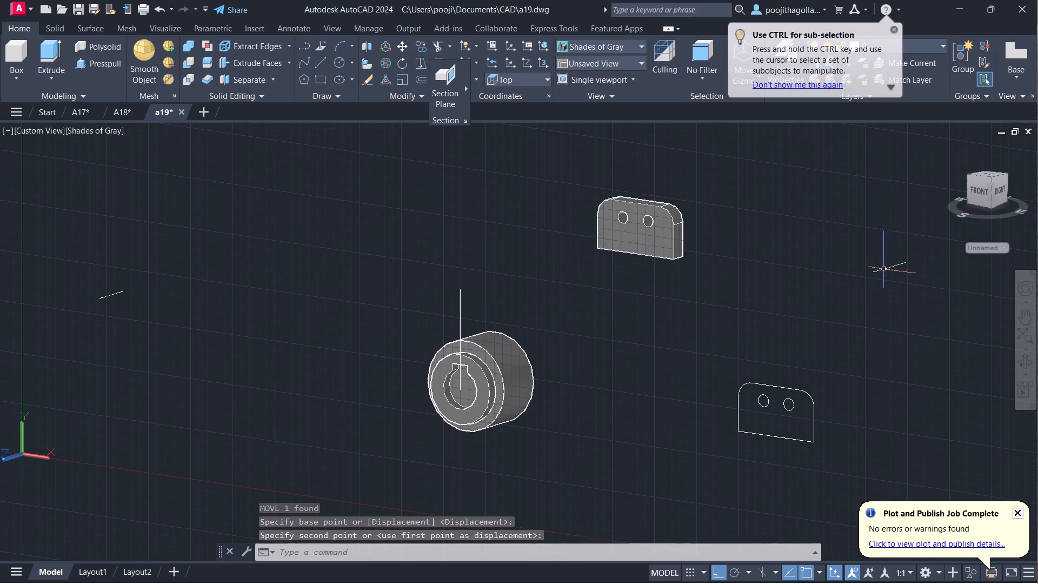
# Move the narrower solid two-hole plate by its rear bottom edge midpoint onto the top endpoint of the cylinder's vertical line.
pyautogui.scroll(1, 221, 374)
pyautogui.moveTo(238, 376); pyautogui.dragTo(440, 330, button='middle')
pyautogui.scroll(-3, 324, 355)
pyautogui.moveTo(296, 369); pyautogui.dragTo(307, 324, button='middle')
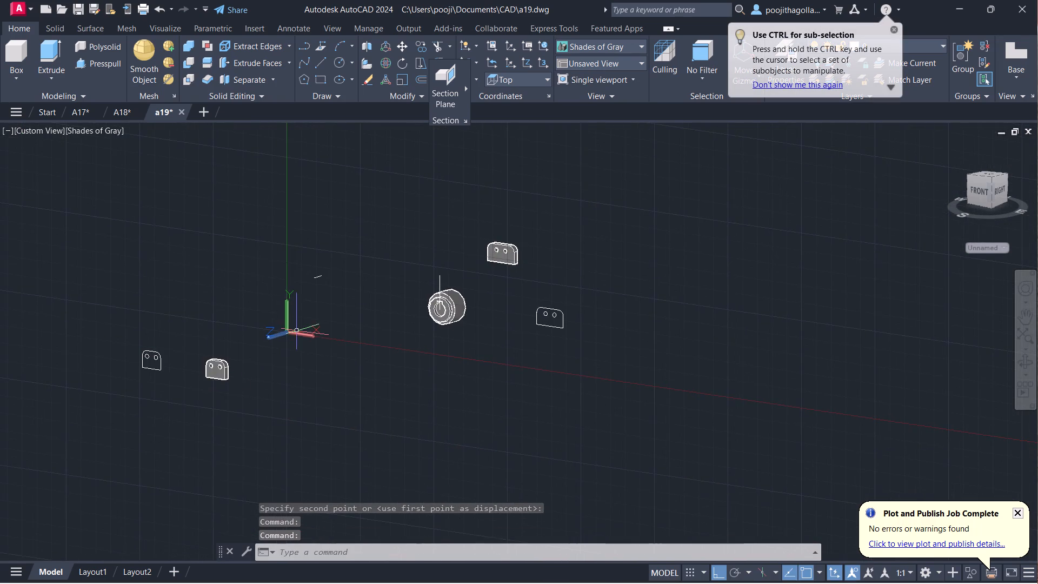
pyautogui.scroll(5, 196, 382)
pyautogui.click(440, 276)
pyautogui.click(335, 351)
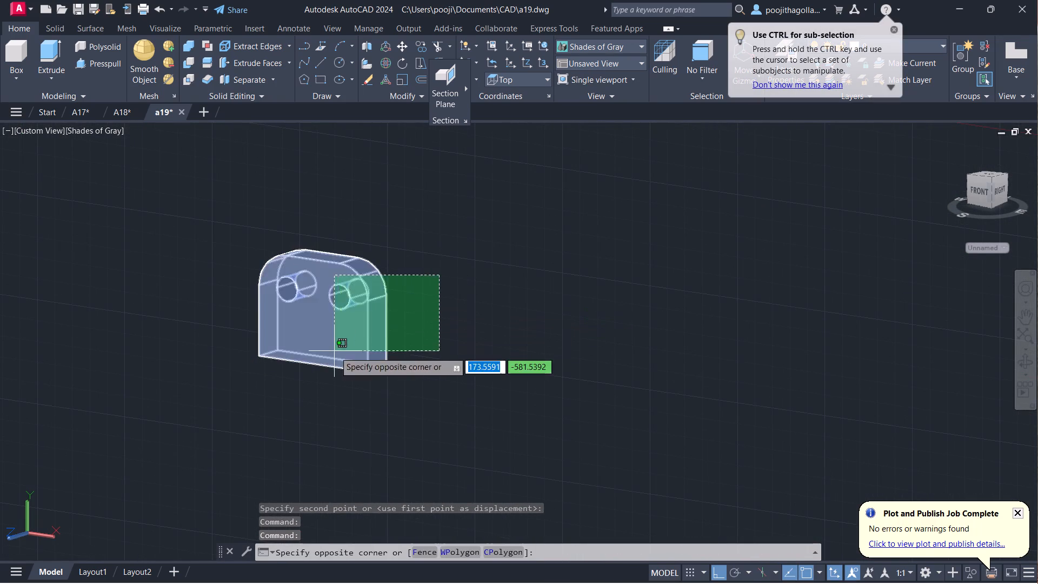
pyautogui.moveTo(490, 342); pyautogui.dragTo(447, 368, button='middle')
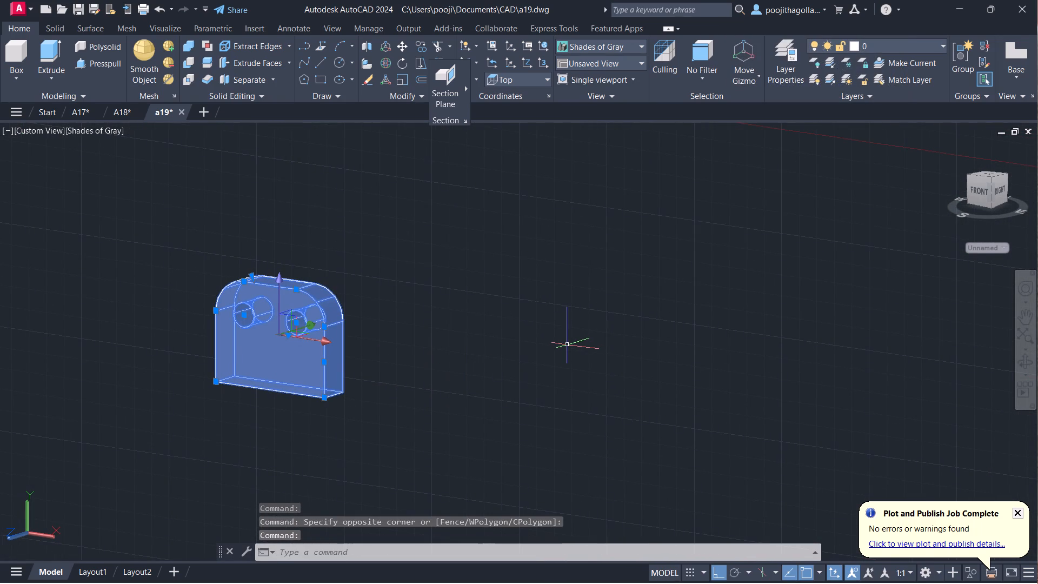
pyautogui.press('m')
pyautogui.press('Return')
pyautogui.keyDown('shift'); pyautogui.moveTo(464, 376); pyautogui.dragTo(338, 373, button='middle'); pyautogui.keyUp('shift')
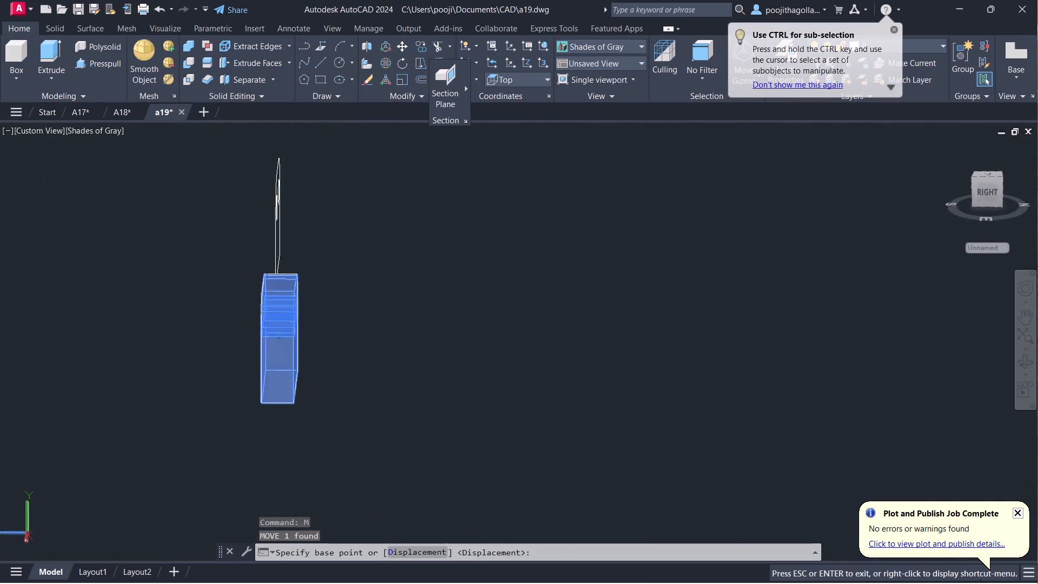
pyautogui.keyDown('shift'); pyautogui.moveTo(338, 373); pyautogui.dragTo(257, 375, button='middle'); pyautogui.keyUp('shift')
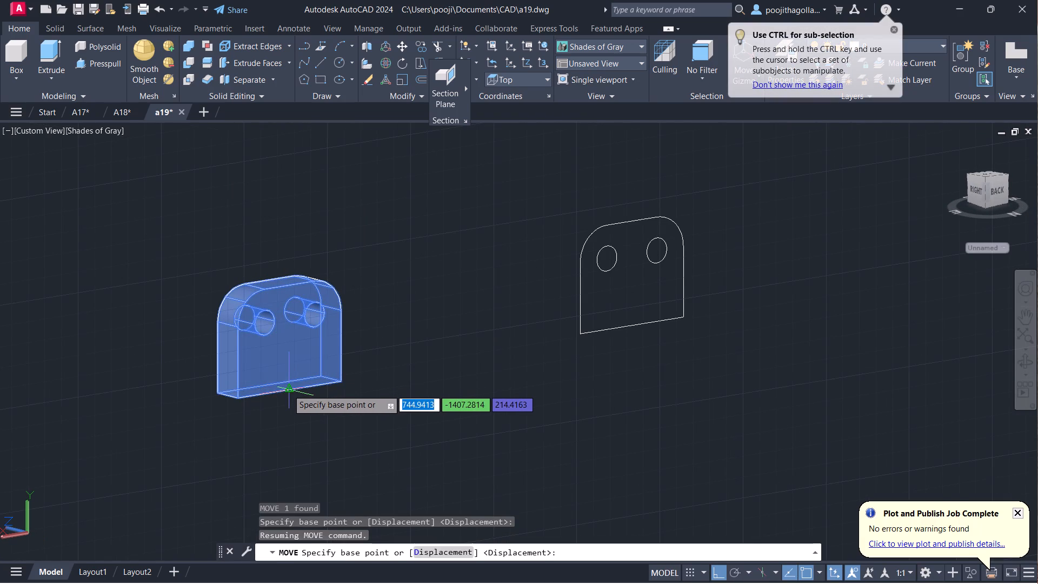
pyautogui.click(285, 390)
pyautogui.scroll(-3, 692, 390)
pyautogui.moveTo(791, 384); pyautogui.dragTo(308, 360, button='middle')
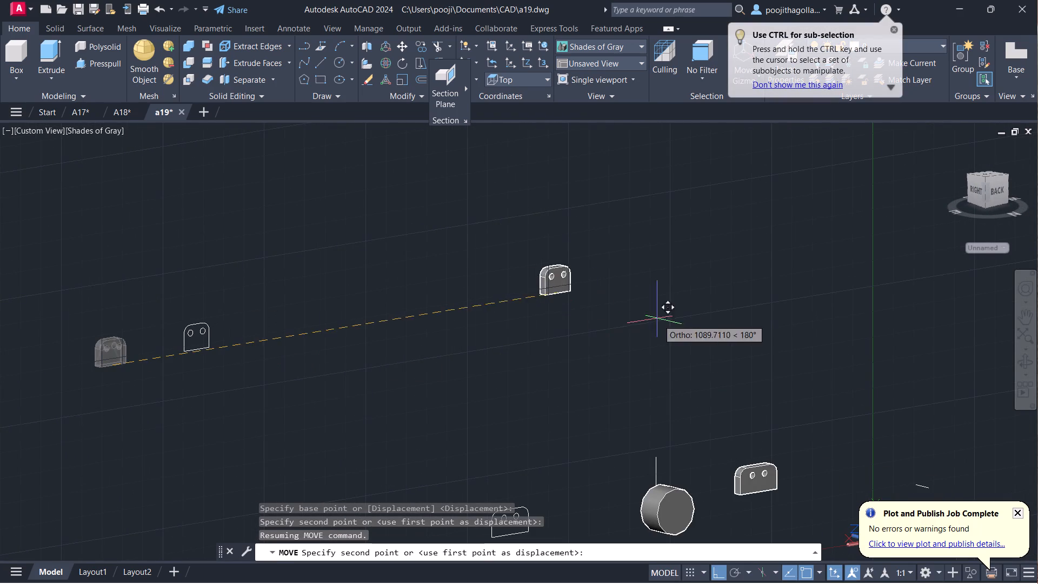
pyautogui.moveTo(666, 358); pyautogui.dragTo(607, 262, button='middle')
pyautogui.scroll(2, 616, 343)
pyautogui.moveTo(613, 387); pyautogui.dragTo(602, 353, button='middle')
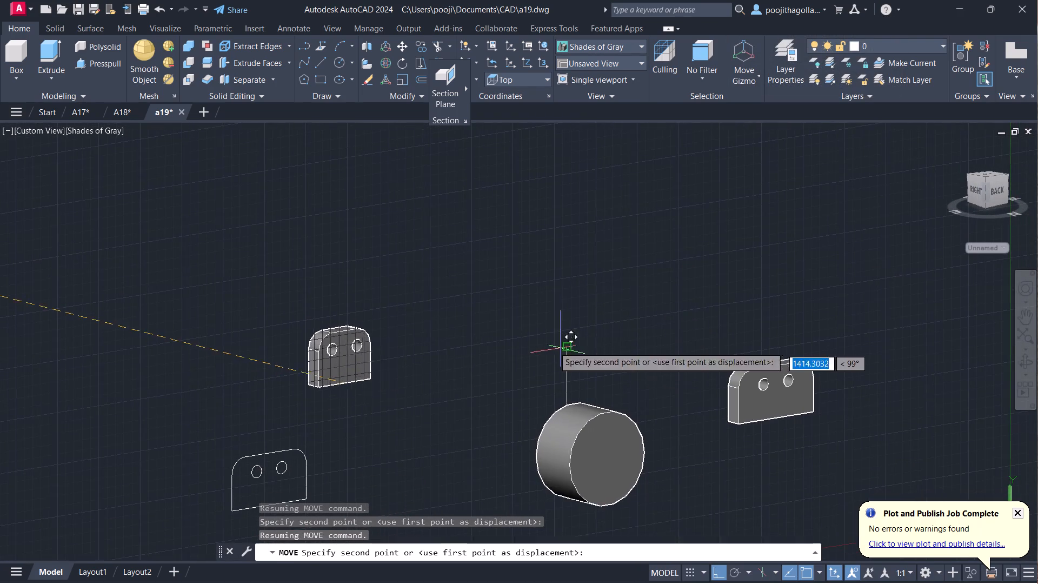
pyautogui.scroll(3, 553, 347)
pyautogui.click(597, 348)
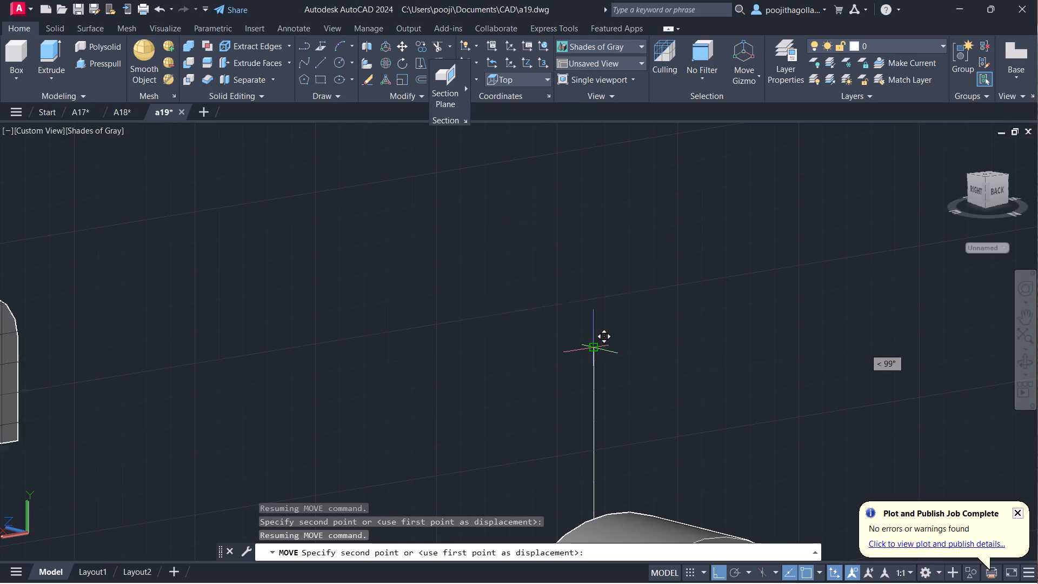
# Inspect the narrower plate's position above the keyed cylinder from the back, side and front.
pyautogui.scroll(-3, 605, 367)
pyautogui.moveTo(647, 384); pyautogui.dragTo(637, 340, button='middle')
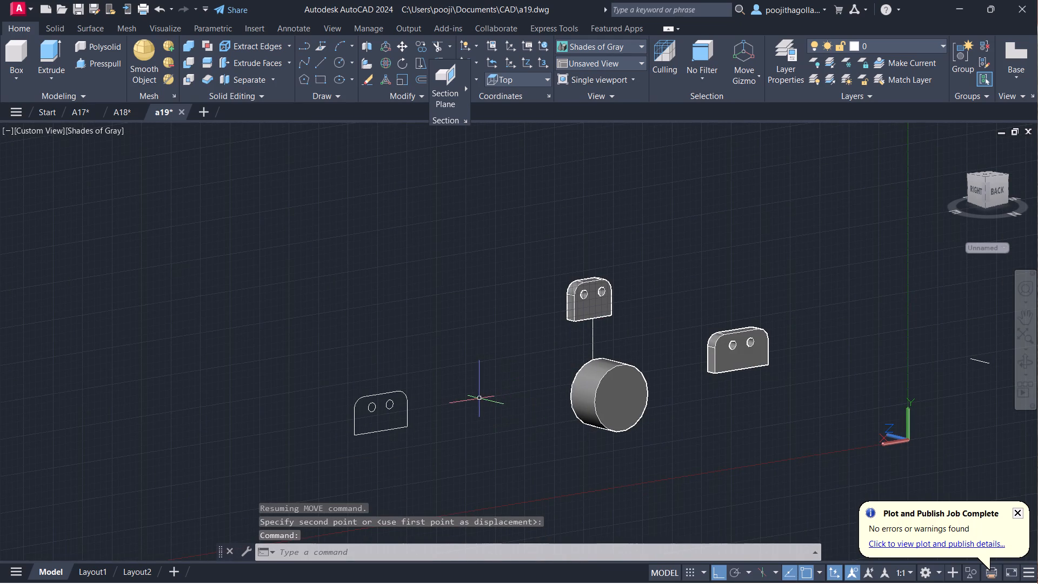
pyautogui.moveTo(503, 383); pyautogui.dragTo(496, 384, button='middle')
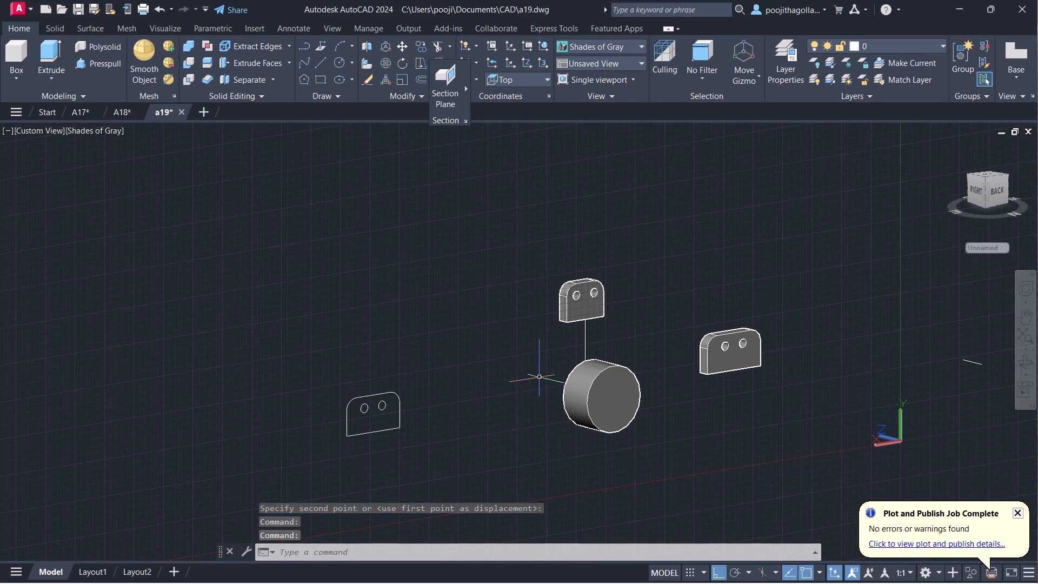
pyautogui.keyDown('ctrl'); pyautogui.moveTo(516, 389); pyautogui.dragTo(528, 397, button='middle'); pyautogui.keyUp('ctrl')
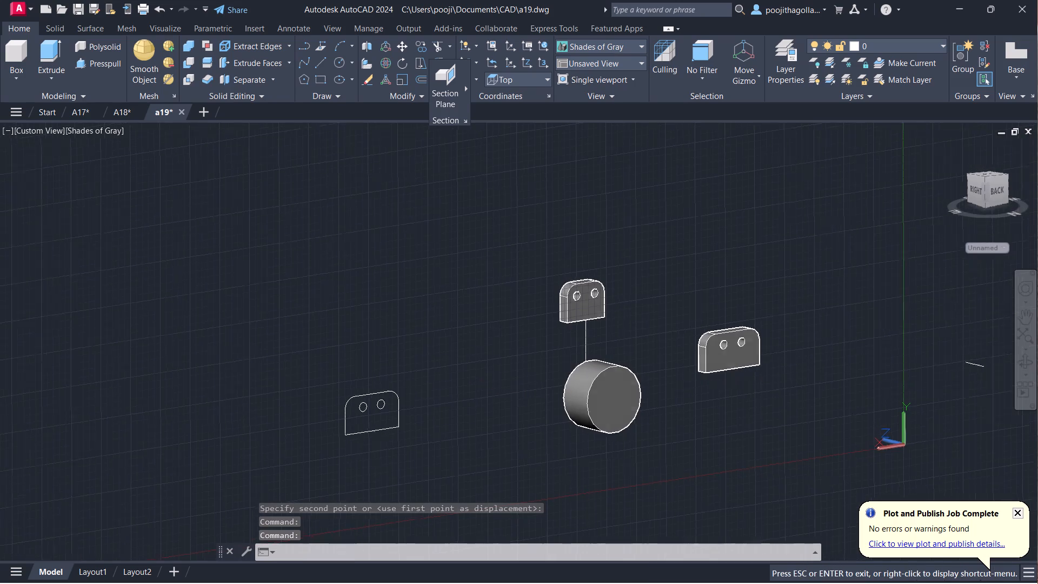
pyautogui.keyDown('ctrl'); pyautogui.moveTo(528, 397); pyautogui.dragTo(625, 414, button='middle'); pyautogui.keyUp('ctrl')
pyautogui.keyDown('shift'); pyautogui.moveTo(556, 406); pyautogui.dragTo(725, 417, button='middle'); pyautogui.keyUp('shift')
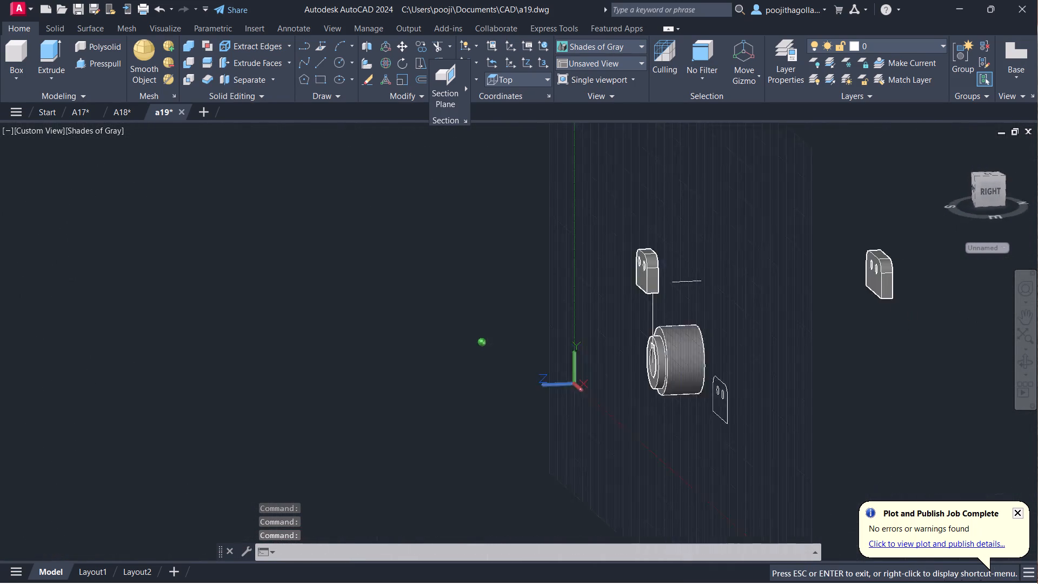
pyautogui.keyDown('shift'); pyautogui.moveTo(725, 417); pyautogui.dragTo(754, 404, button='middle'); pyautogui.keyUp('shift')
pyautogui.keyDown('shift'); pyautogui.scroll(2, 645, 350); pyautogui.keyUp('shift')
pyautogui.keyDown('shift'); pyautogui.moveTo(635, 349); pyautogui.dragTo(650, 442, button='middle'); pyautogui.keyUp('shift')
pyautogui.keyDown('shift'); pyautogui.moveTo(593, 331); pyautogui.dragTo(630, 233, button='middle'); pyautogui.keyUp('shift')
pyautogui.keyDown('shift'); pyautogui.moveTo(614, 223); pyautogui.dragTo(619, 270, button='middle'); pyautogui.keyUp('shift')
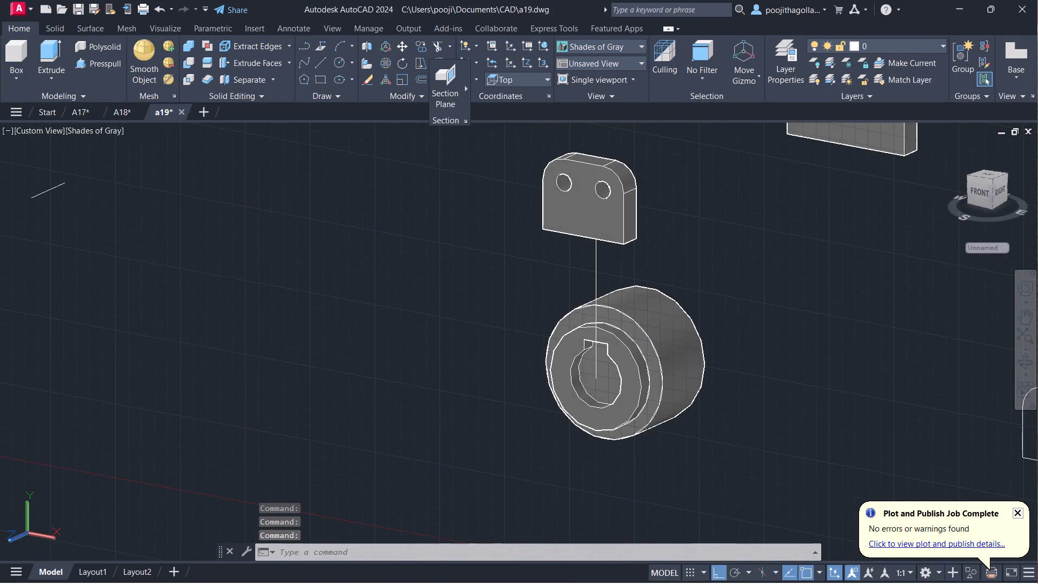
pyautogui.moveTo(619, 270); pyautogui.dragTo(517, 358, button='middle')
pyautogui.scroll(1, 515, 356)
pyautogui.moveTo(508, 330); pyautogui.dragTo(511, 306, button='middle')
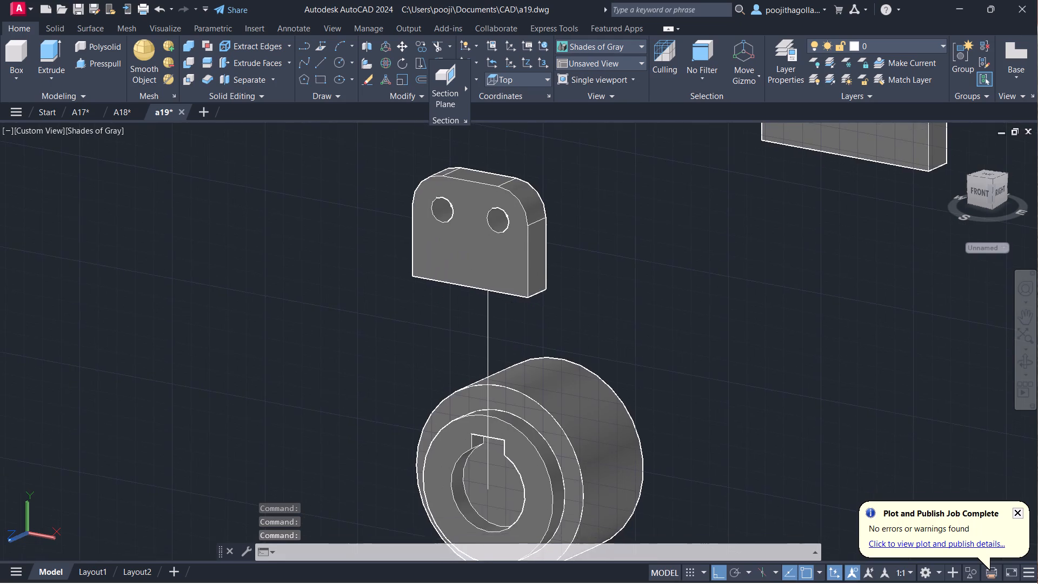
# Draw a helper line between the facing edges of the two holes on the narrower plate's rear face.
pyautogui.scroll(1, 527, 285)
pyautogui.moveTo(520, 281); pyautogui.dragTo(560, 310, button='middle')
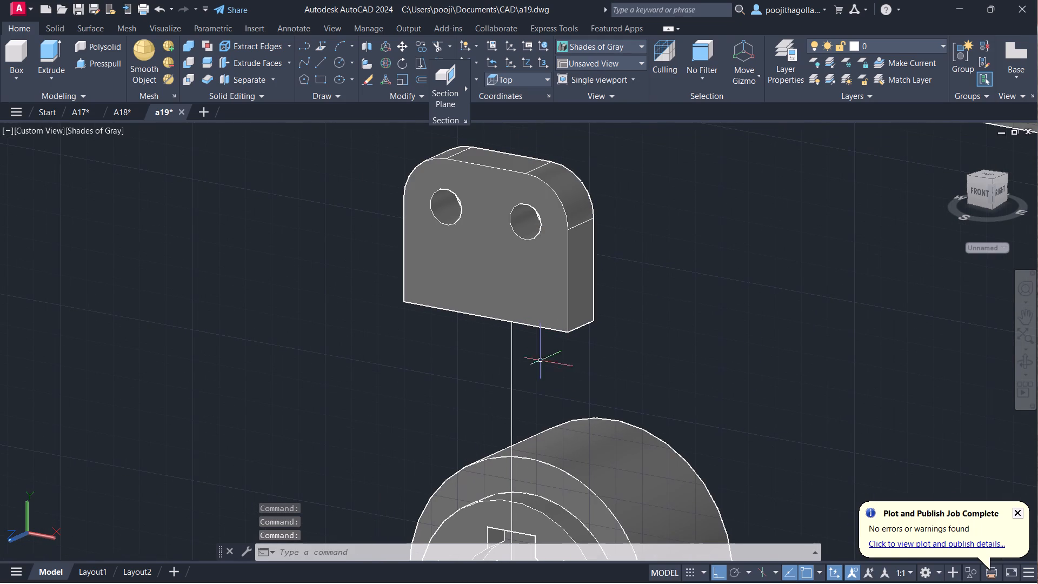
pyautogui.keyDown('shift'); pyautogui.moveTo(534, 383); pyautogui.dragTo(600, 377, button='middle'); pyautogui.keyUp('shift')
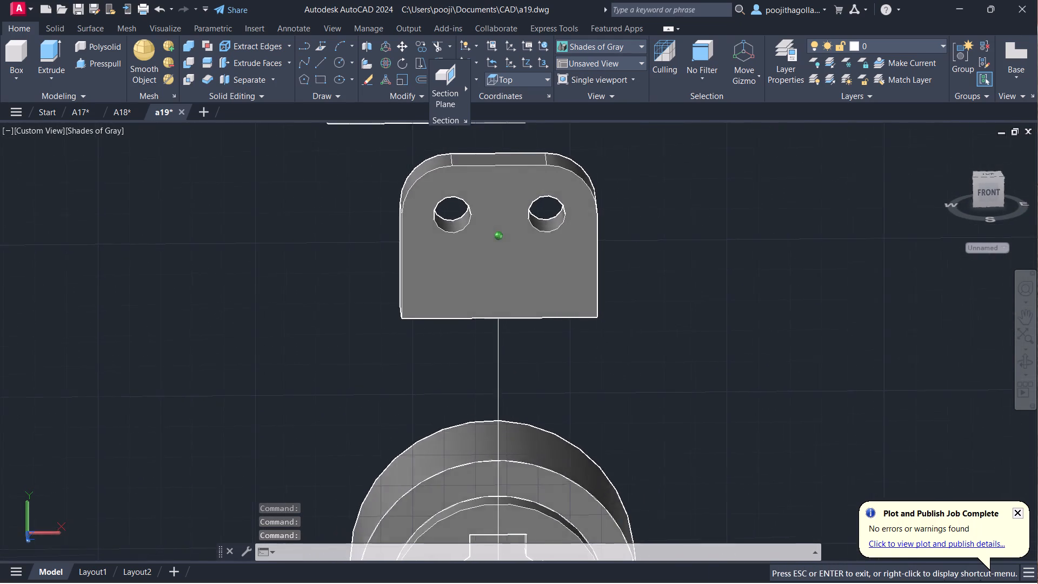
pyautogui.keyDown('shift'); pyautogui.moveTo(600, 377); pyautogui.dragTo(304, 370, button='middle'); pyautogui.keyUp('shift')
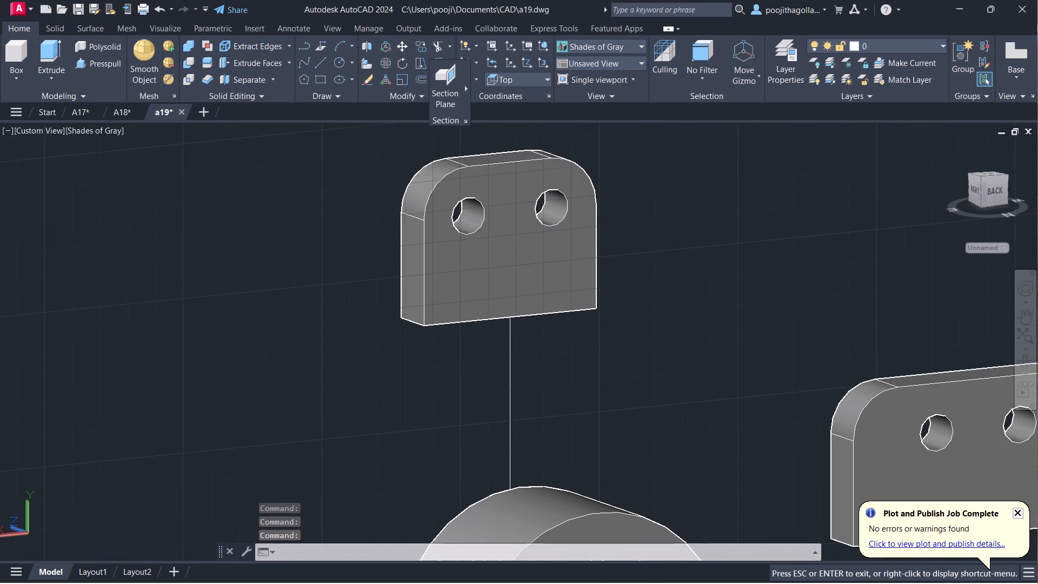
pyautogui.keyDown('shift'); pyautogui.moveTo(567, 361); pyautogui.dragTo(447, 390, button='middle'); pyautogui.keyUp('shift')
pyautogui.moveTo(504, 380); pyautogui.dragTo(551, 393, button='middle')
pyautogui.press('l')
pyautogui.press('Return')
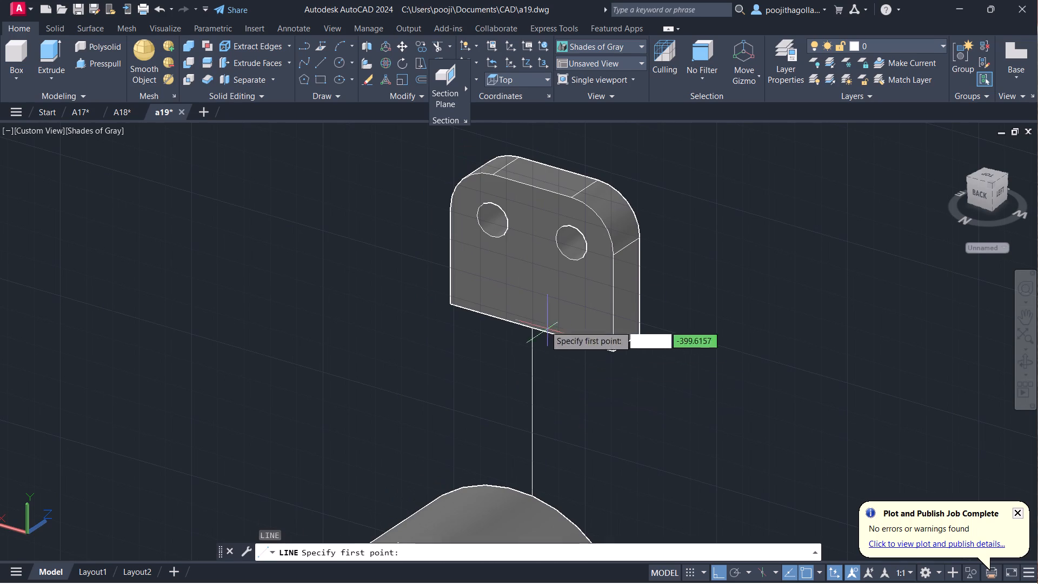
pyautogui.click(510, 225)
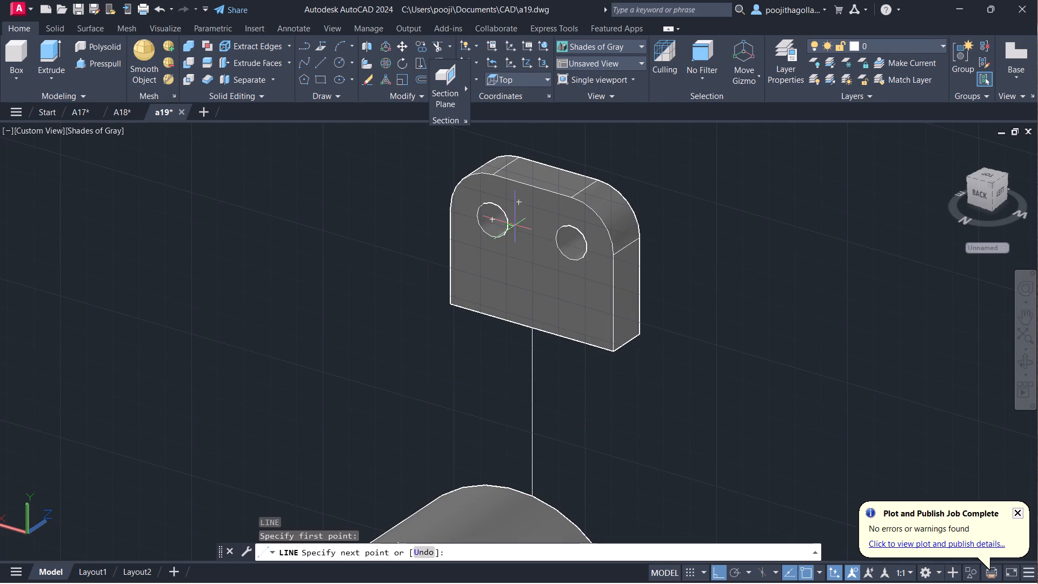
pyautogui.click(560, 238)
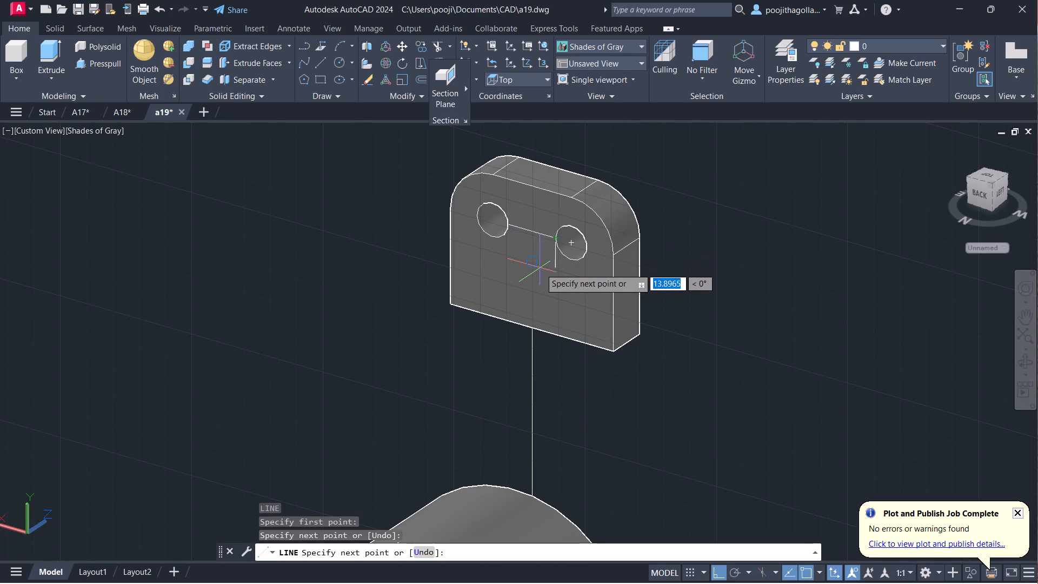
pyautogui.press('Escape')
# Move the narrower plate by the helper line's midpoint onto the top endpoint of the cylinder's vertical line.
pyautogui.click(588, 308)
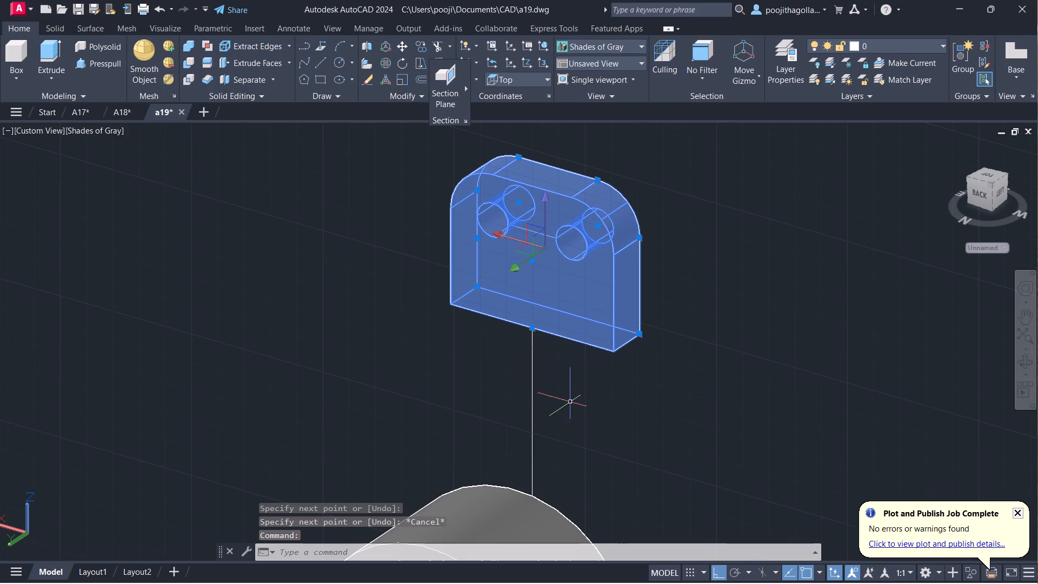
pyautogui.press('m')
pyautogui.press('Return')
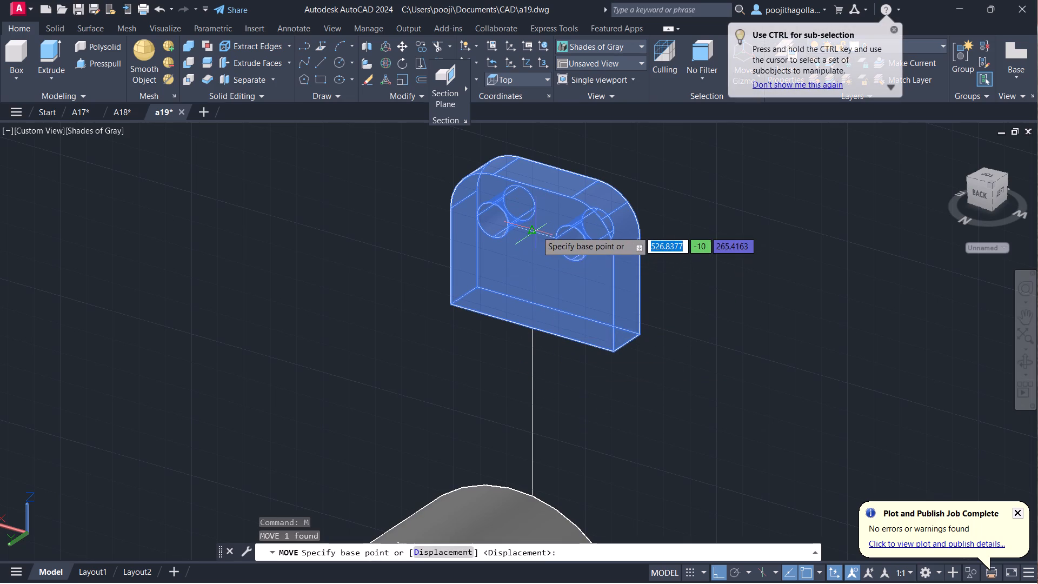
pyautogui.click(533, 229)
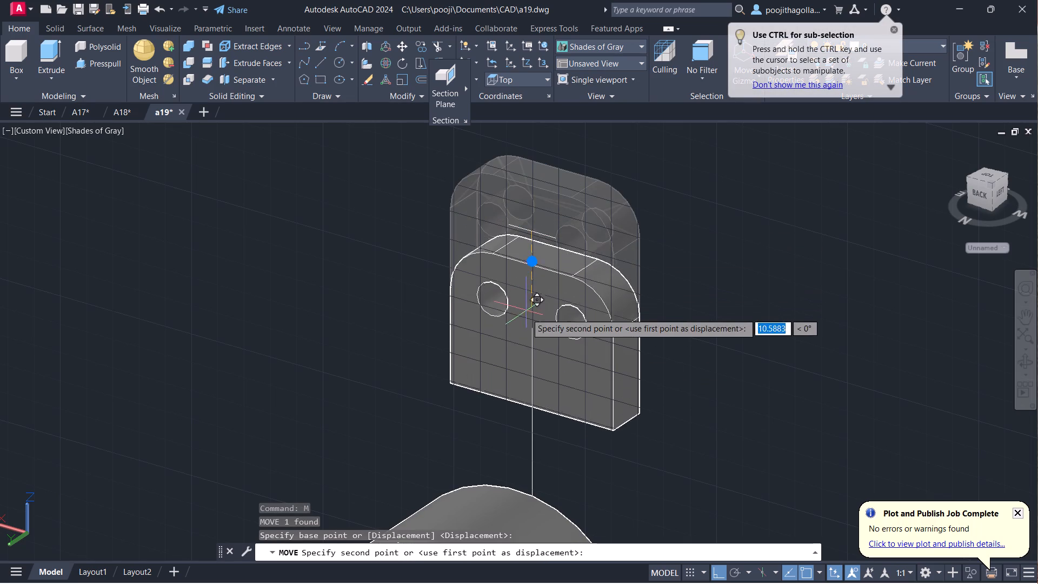
pyautogui.click(534, 329)
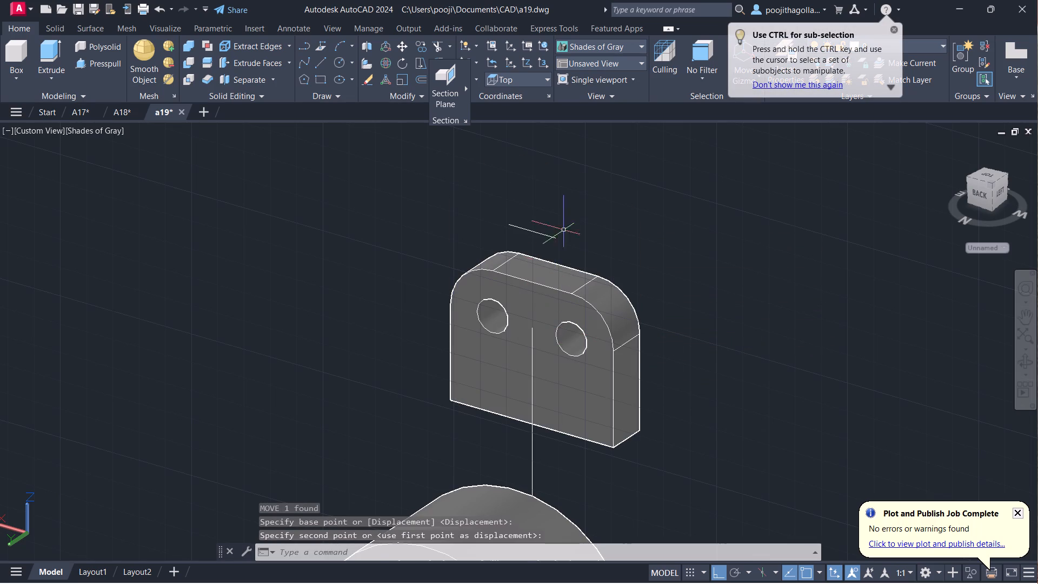
# Delete the helper line left above the narrower plate.
pyautogui.moveTo(569, 210); pyautogui.dragTo(563, 216)
pyautogui.click(524, 245)
pyautogui.press('Delete')
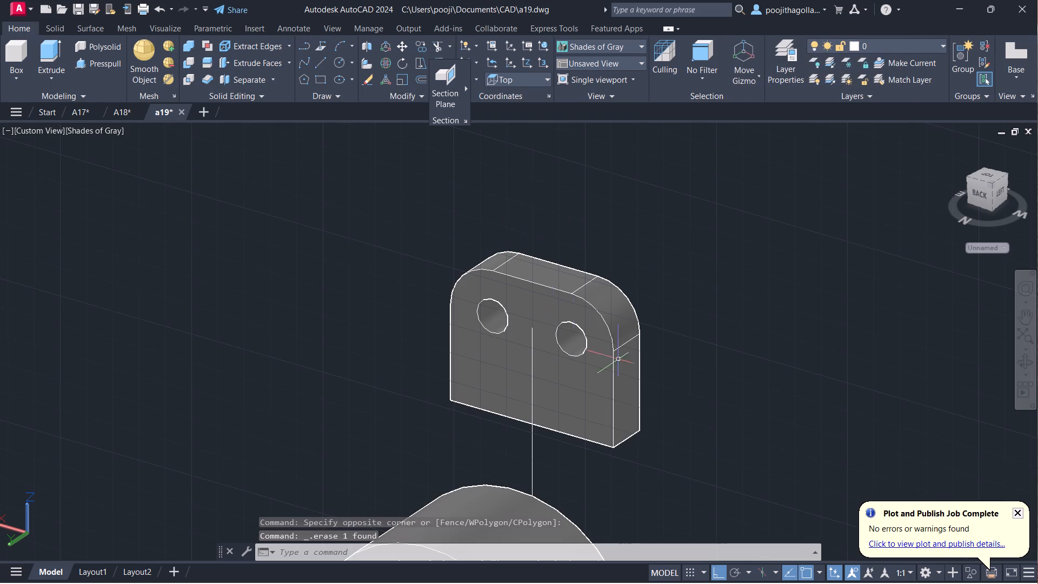
# Examine the repositioned plate above the cylinder from the front, along with the spare two-hole plates and outlines around it.
pyautogui.click(1023, 364)
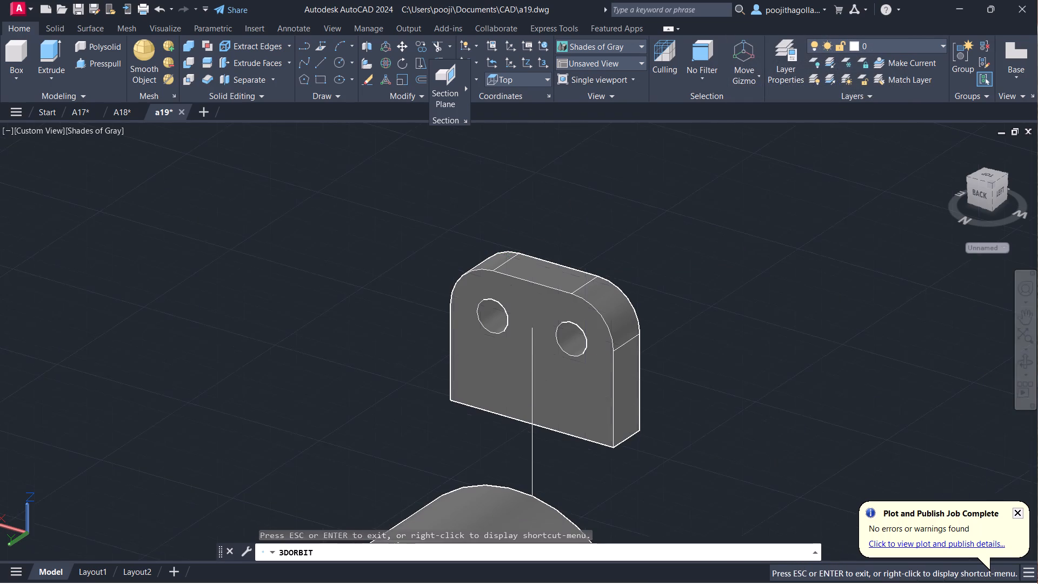
pyautogui.moveTo(831, 396); pyautogui.dragTo(537, 370)
pyautogui.scroll(-2, 570, 393)
pyautogui.moveTo(592, 418); pyautogui.dragTo(580, 283, button='middle')
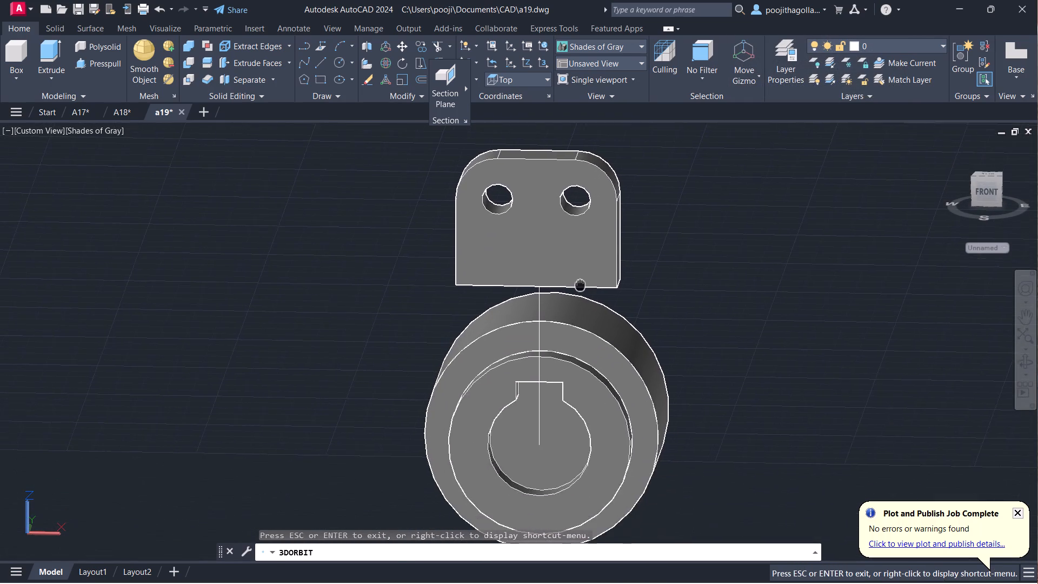
pyautogui.scroll(-1, 582, 304)
pyautogui.moveTo(584, 327); pyautogui.dragTo(574, 281, button='middle')
pyautogui.scroll(-7, 573, 274)
pyautogui.moveTo(651, 336); pyautogui.dragTo(461, 316, button='middle')
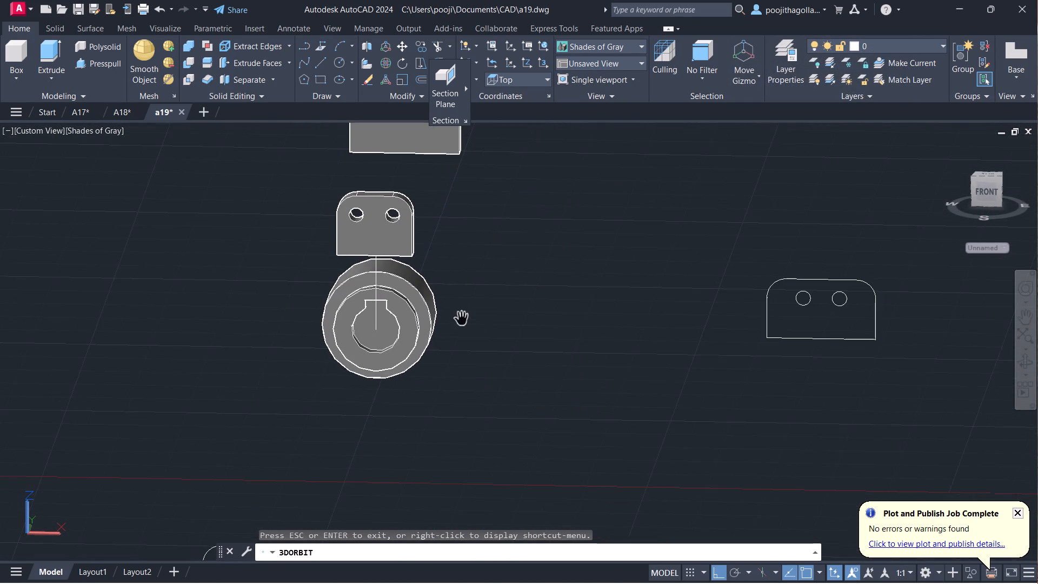
pyautogui.scroll(-2, 527, 337)
pyautogui.moveTo(583, 353); pyautogui.dragTo(537, 327, button='middle')
pyautogui.scroll(-2, 525, 330)
pyautogui.scroll(-1, 515, 395)
pyautogui.moveTo(515, 395); pyautogui.dragTo(508, 358, button='middle')
pyautogui.scroll(-1, 508, 359)
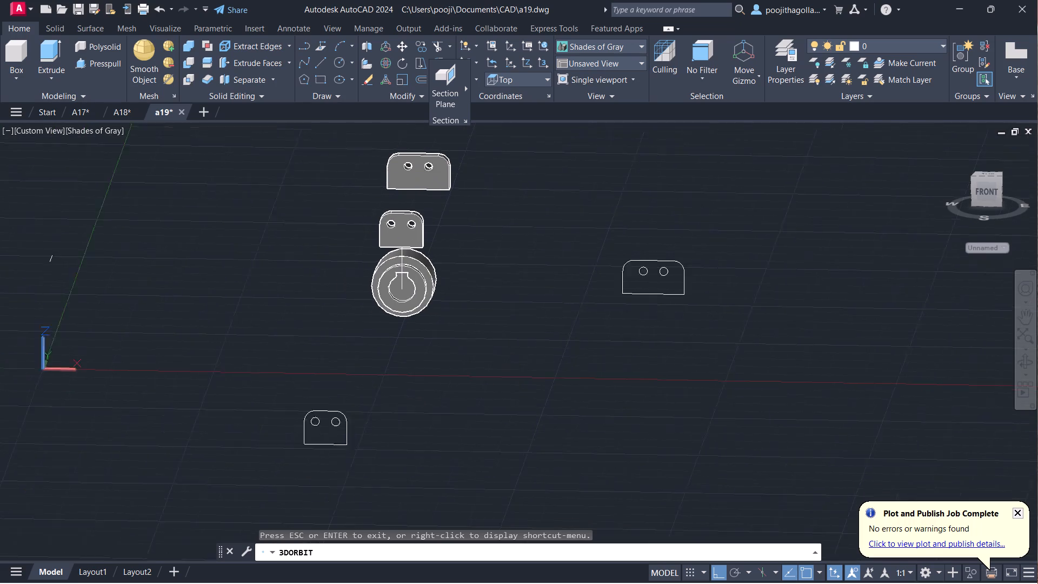
pyautogui.scroll(-4, 508, 362)
pyautogui.scroll(3, 438, 352)
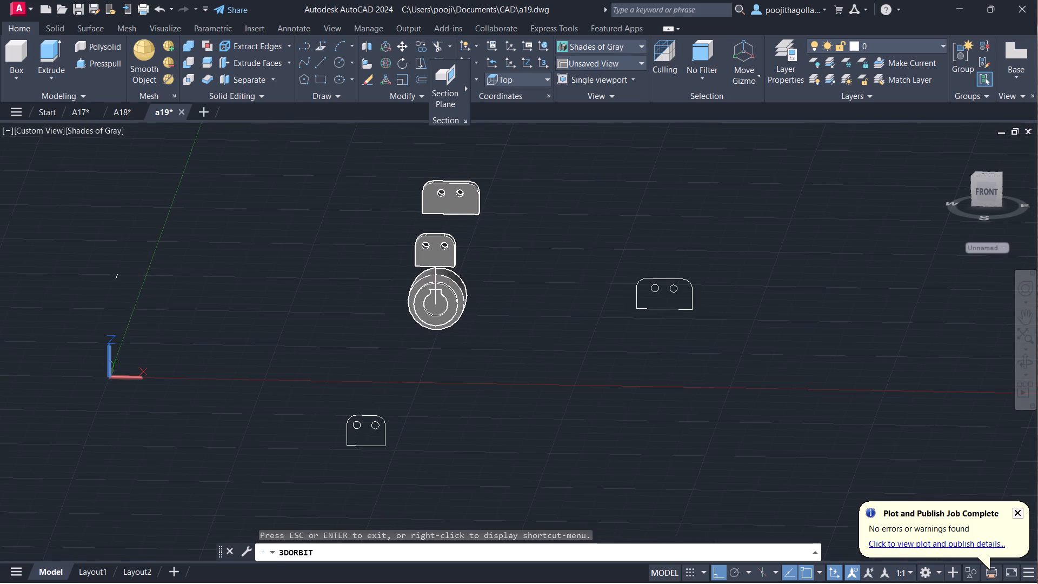
pyautogui.scroll(-3, 551, 362)
pyautogui.moveTo(656, 386); pyautogui.dragTo(518, 366, button='middle')
pyautogui.scroll(5, 491, 334)
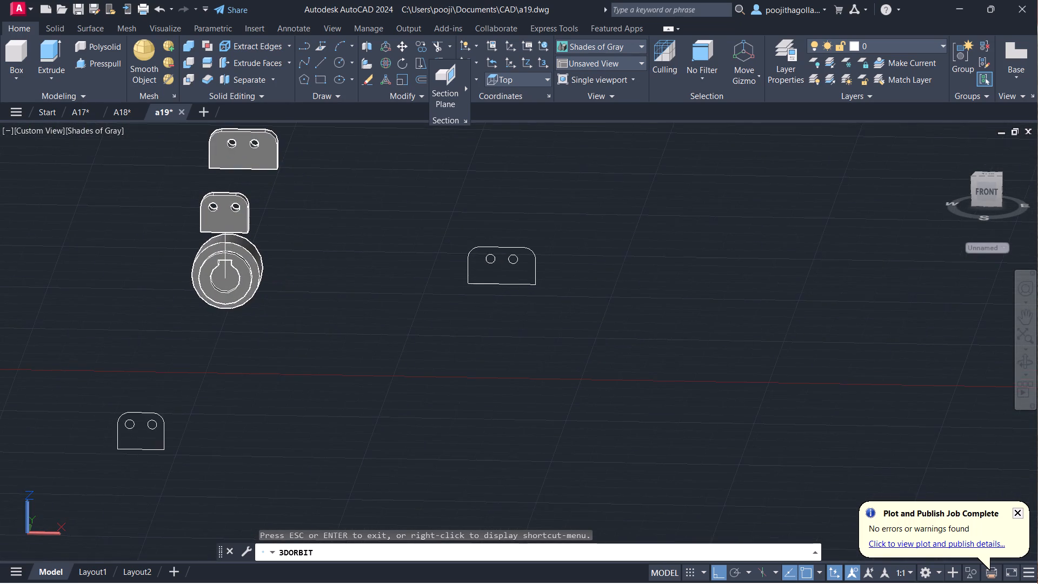
pyautogui.moveTo(491, 334); pyautogui.dragTo(483, 375, button='middle')
pyautogui.press('Escape')
pyautogui.moveTo(628, 245); pyautogui.dragTo(621, 251)
pyautogui.click(406, 354)
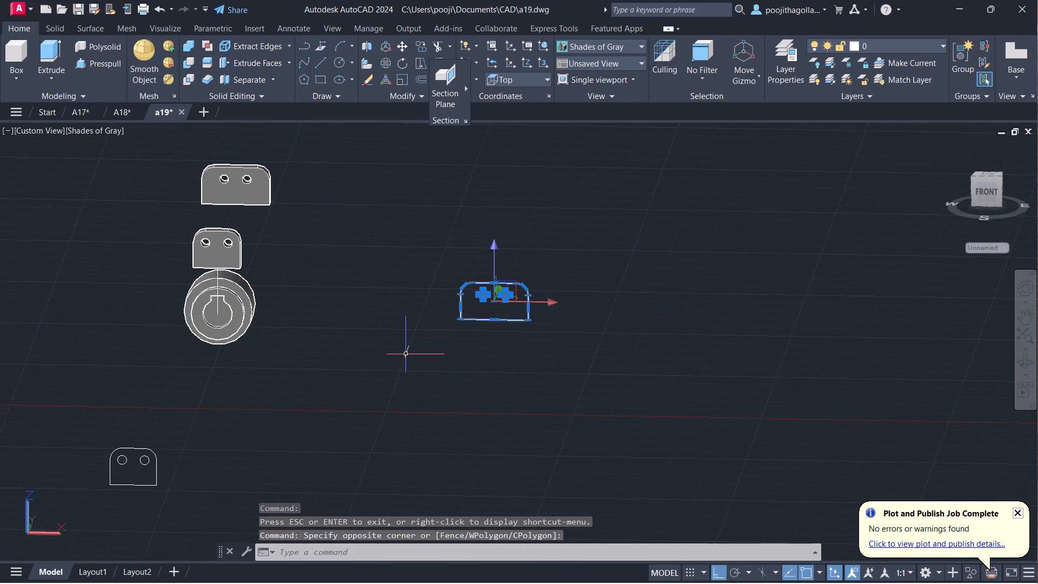
pyautogui.press('Escape')
# In the Front view, draw a circle of radius 45 in the empty space beside the wide two-hole outline.
pyautogui.moveTo(517, 362); pyautogui.dragTo(305, 370, button='middle')
pyautogui.scroll(1, 517, 360)
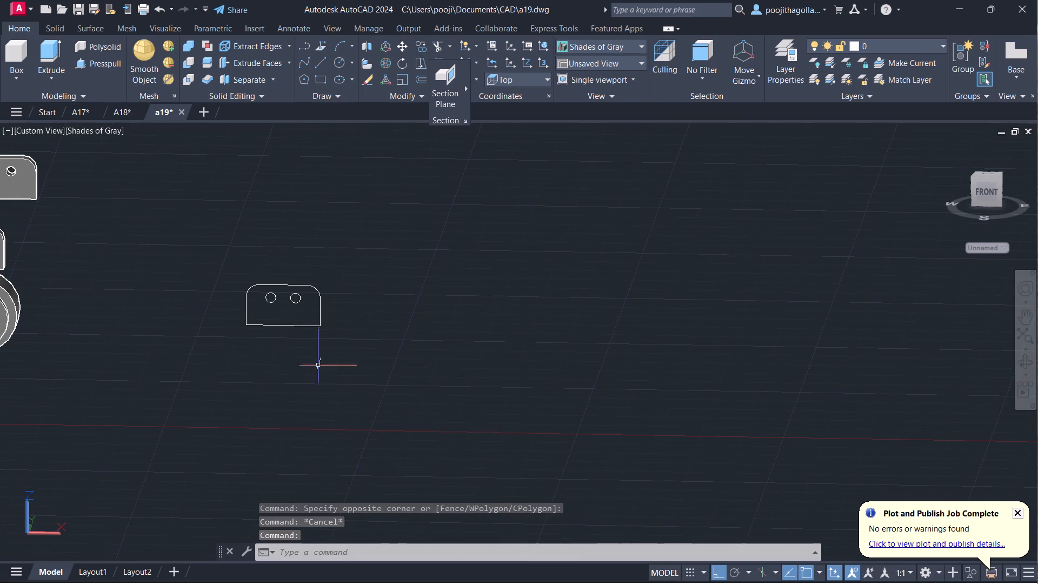
pyautogui.click(40, 132)
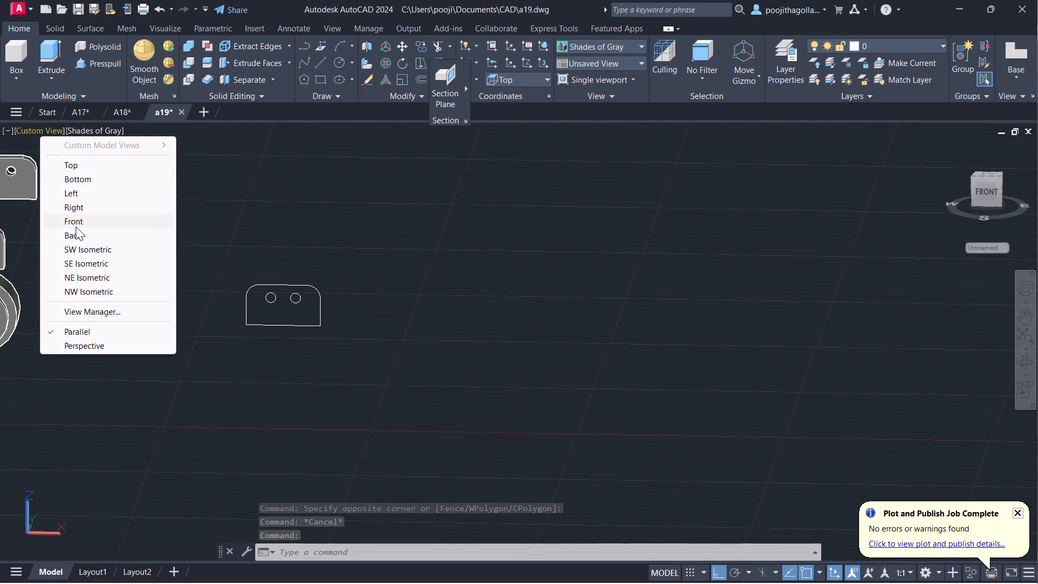
pyautogui.click(77, 226)
pyautogui.moveTo(686, 357); pyautogui.dragTo(547, 354, button='middle')
pyautogui.moveTo(708, 354); pyautogui.dragTo(224, 244, button='middle')
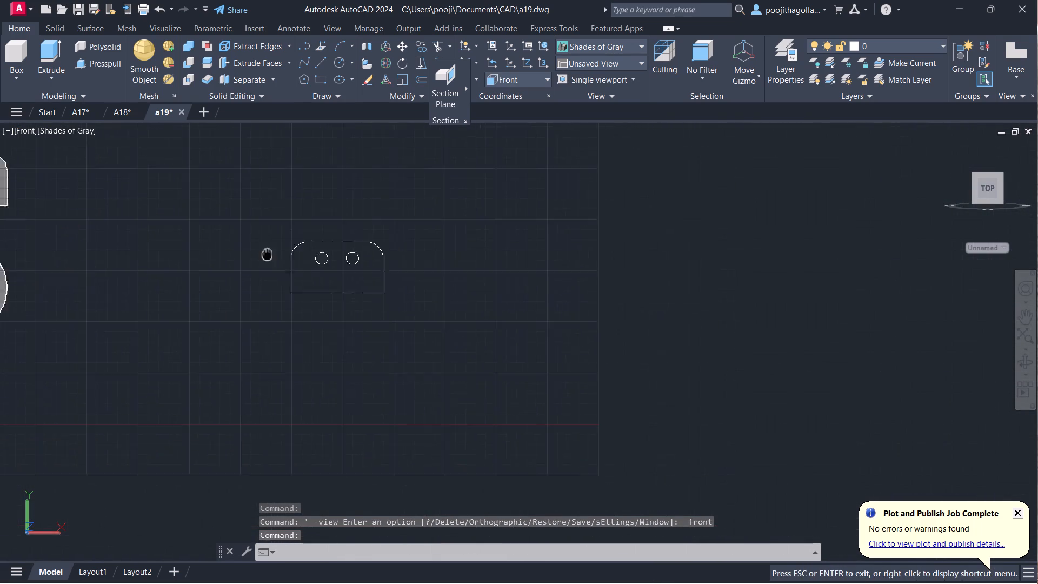
pyautogui.moveTo(224, 244); pyautogui.dragTo(224, 244, button='middle')
pyautogui.moveTo(581, 282); pyautogui.dragTo(472, 284, button='middle')
pyautogui.press('c')
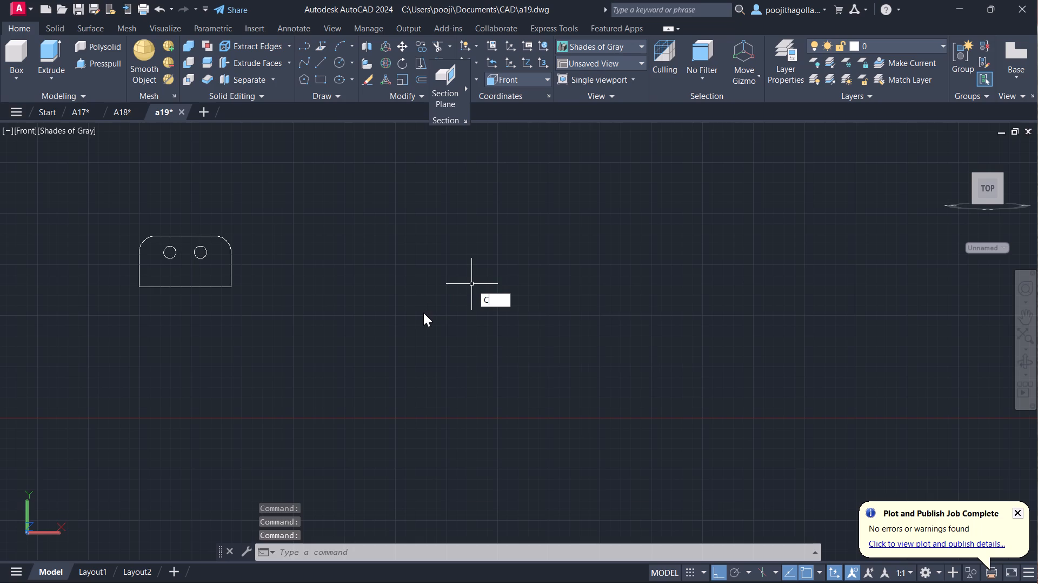
pyautogui.press('Return')
pyautogui.click(463, 355)
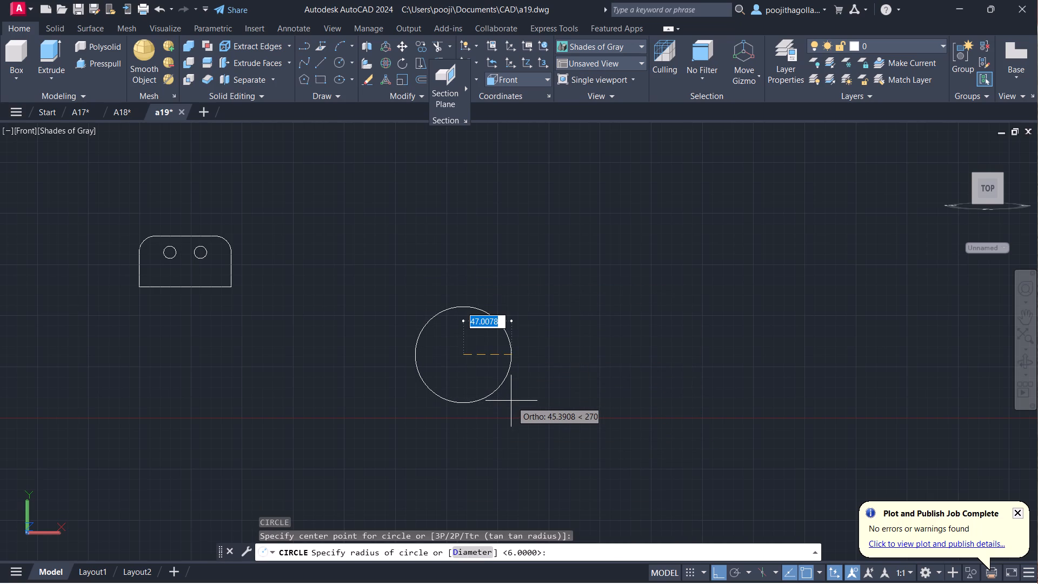
pyautogui.write('45')
pyautogui.press('Return')
# Draw connected lines from the circle's centre: 55 straight up, 31 horizontally to the right, and down just past the circle's edge.
pyautogui.moveTo(516, 339); pyautogui.dragTo(529, 362, button='middle')
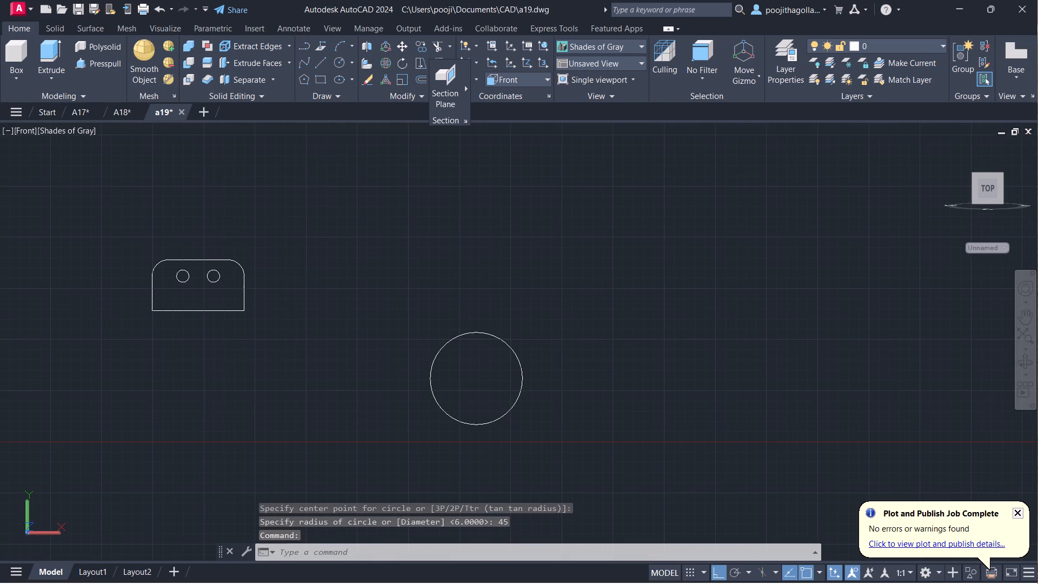
pyautogui.press('l')
pyautogui.press('Return')
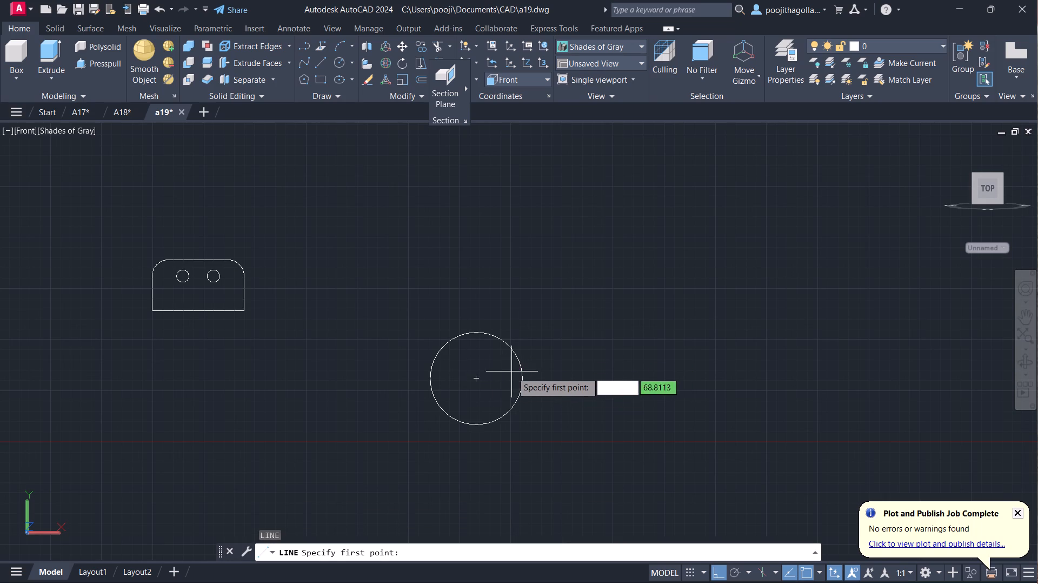
pyautogui.click(475, 378)
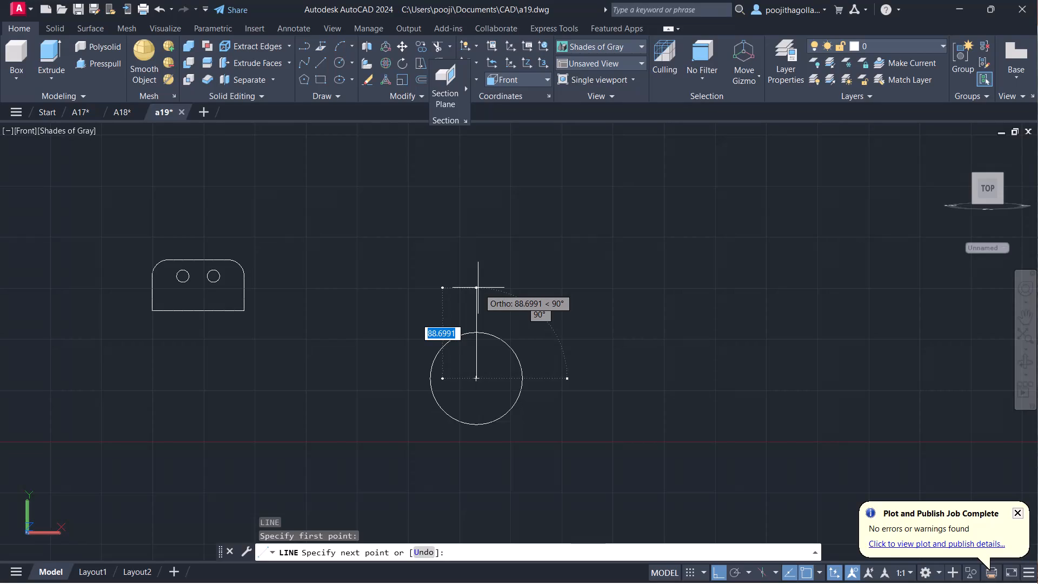
pyautogui.write('55')
pyautogui.press('Return')
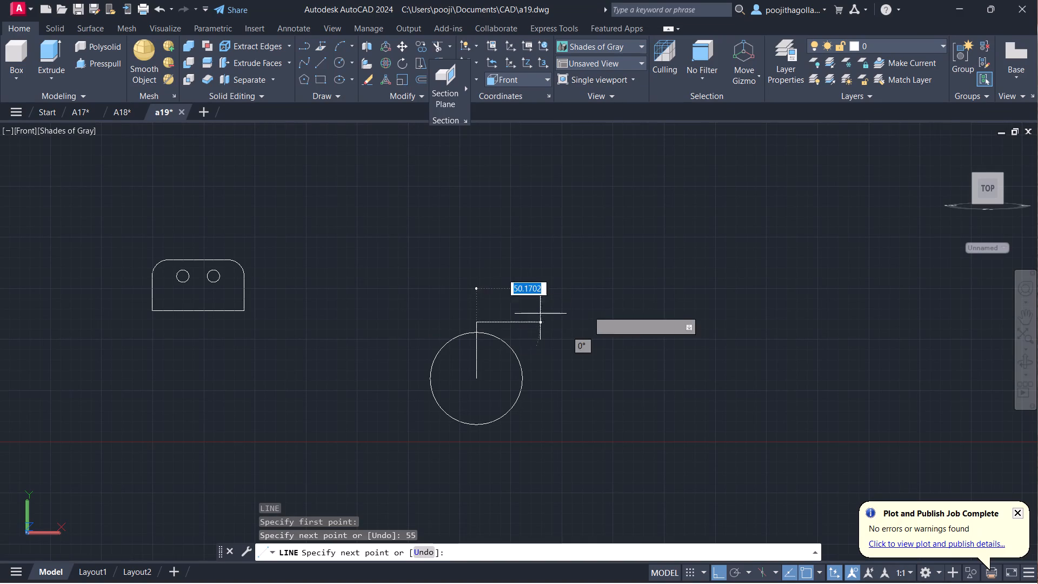
pyautogui.scroll(2, 504, 309)
pyautogui.moveTo(531, 345); pyautogui.dragTo(504, 312, button='middle')
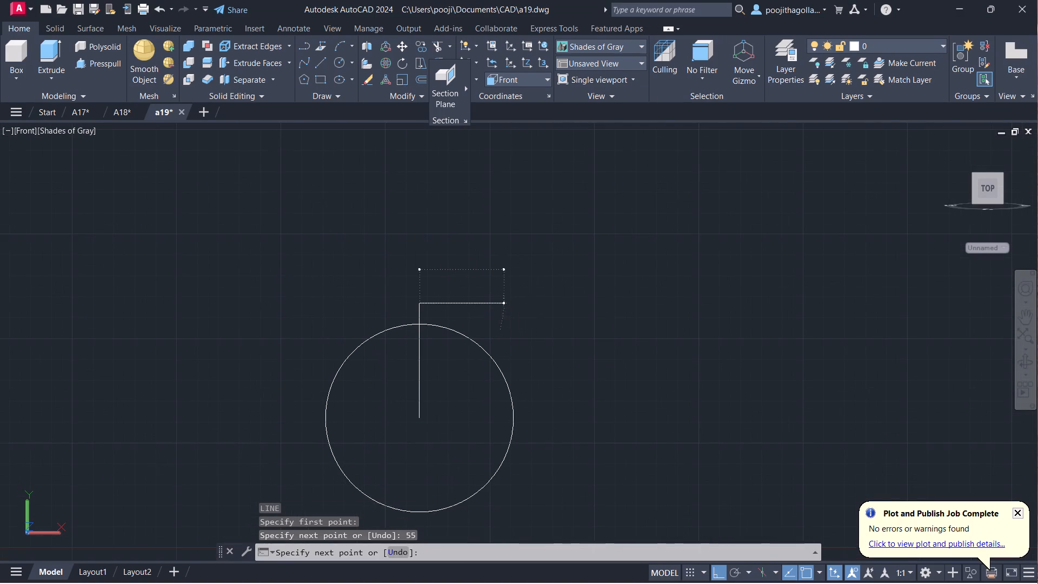
pyautogui.scroll(1, 502, 310)
pyautogui.moveTo(502, 310); pyautogui.dragTo(500, 306, button='middle')
pyautogui.scroll(1, 502, 310)
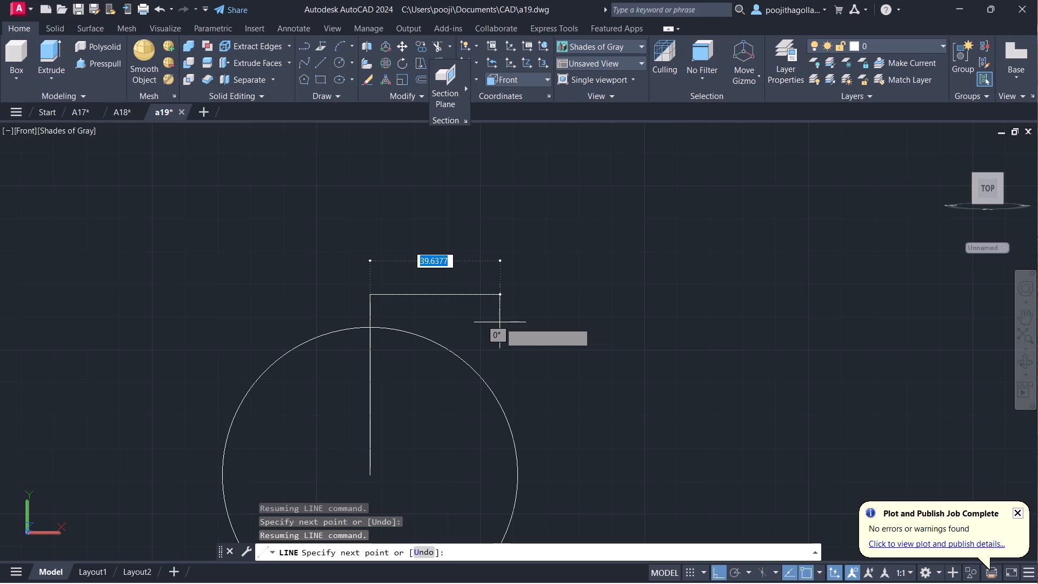
pyautogui.write('31')
pyautogui.press('Return')
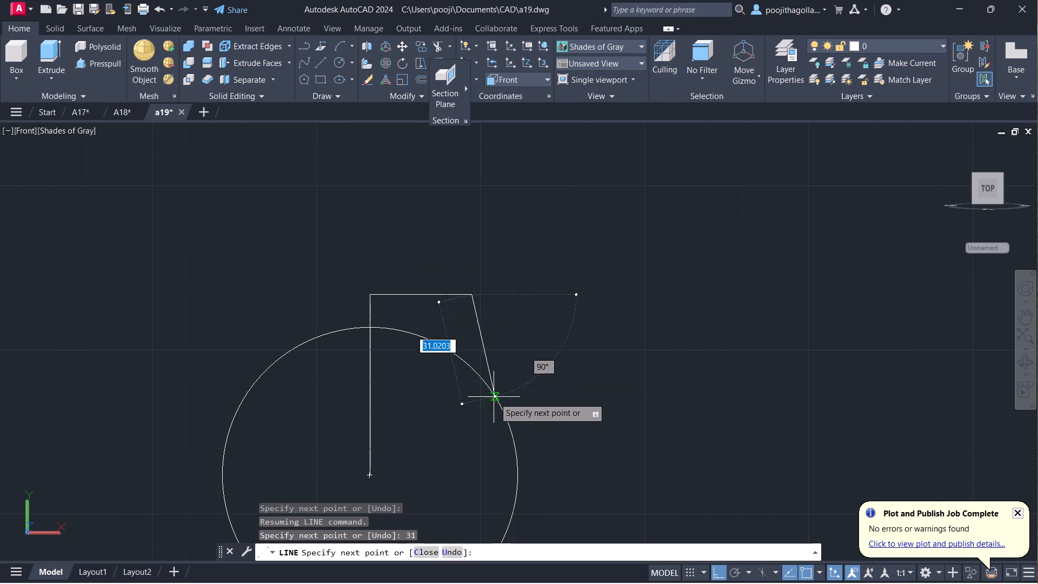
pyautogui.click(467, 394)
pyautogui.press('Escape')
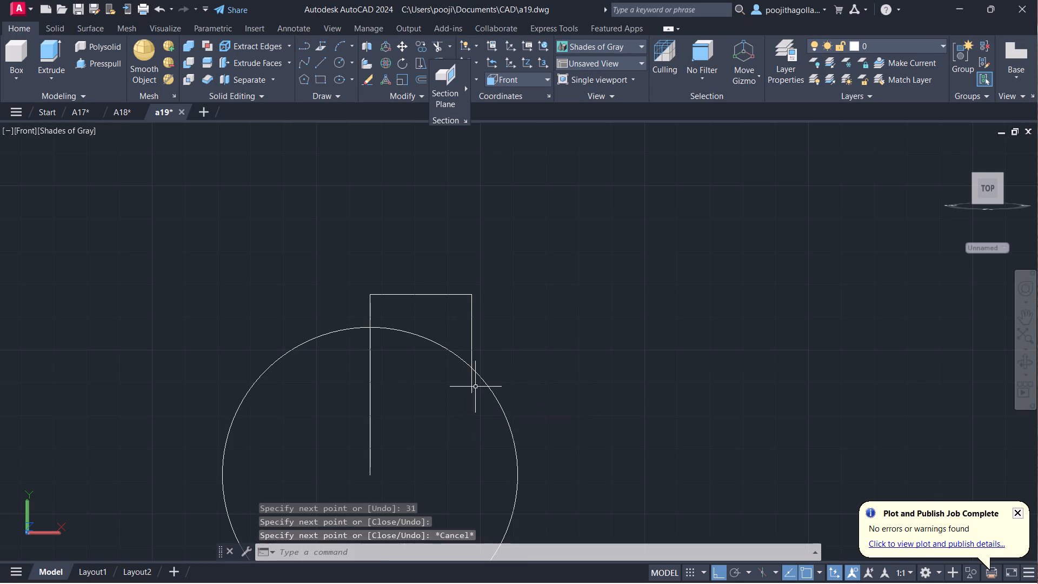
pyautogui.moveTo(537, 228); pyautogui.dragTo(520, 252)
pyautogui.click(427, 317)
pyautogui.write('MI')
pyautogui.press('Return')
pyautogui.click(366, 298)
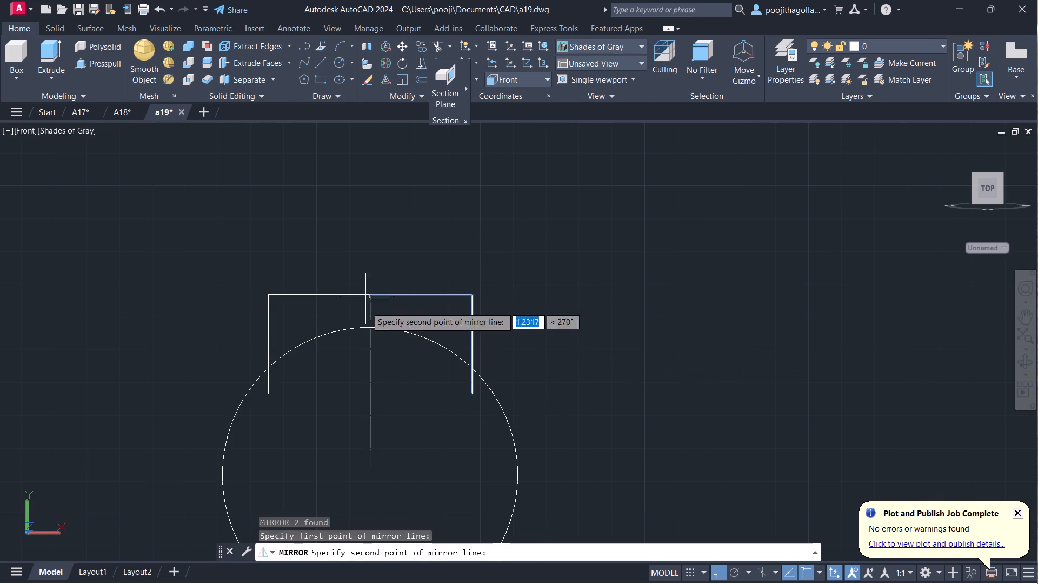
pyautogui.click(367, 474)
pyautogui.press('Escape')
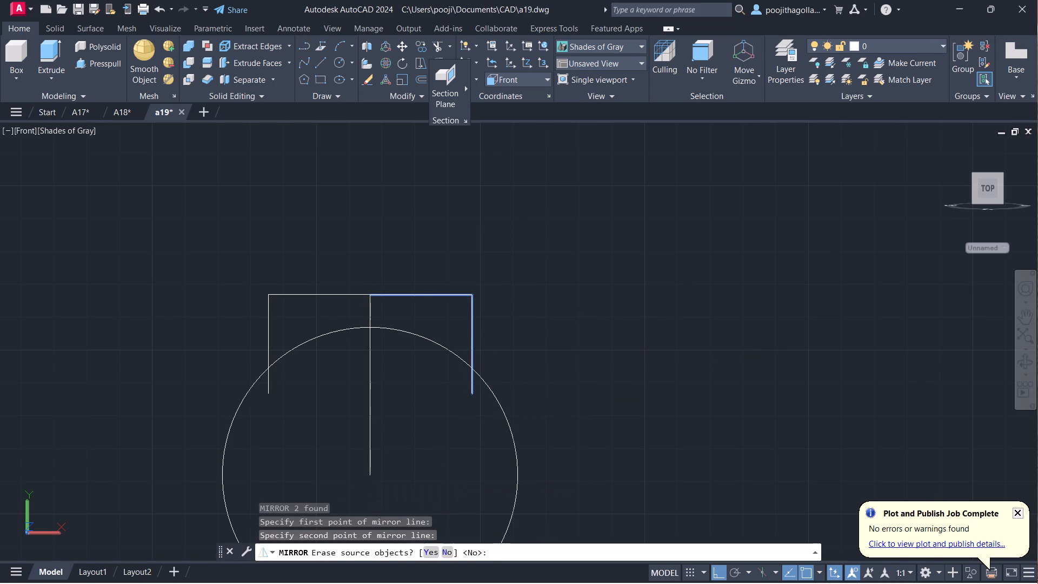
# Mirror the horizontal line and the short vertical side line about the vertical line through the circle's centre, keeping the originals.
pyautogui.moveTo(396, 448); pyautogui.dragTo(431, 402, button='middle')
pyautogui.press('space')
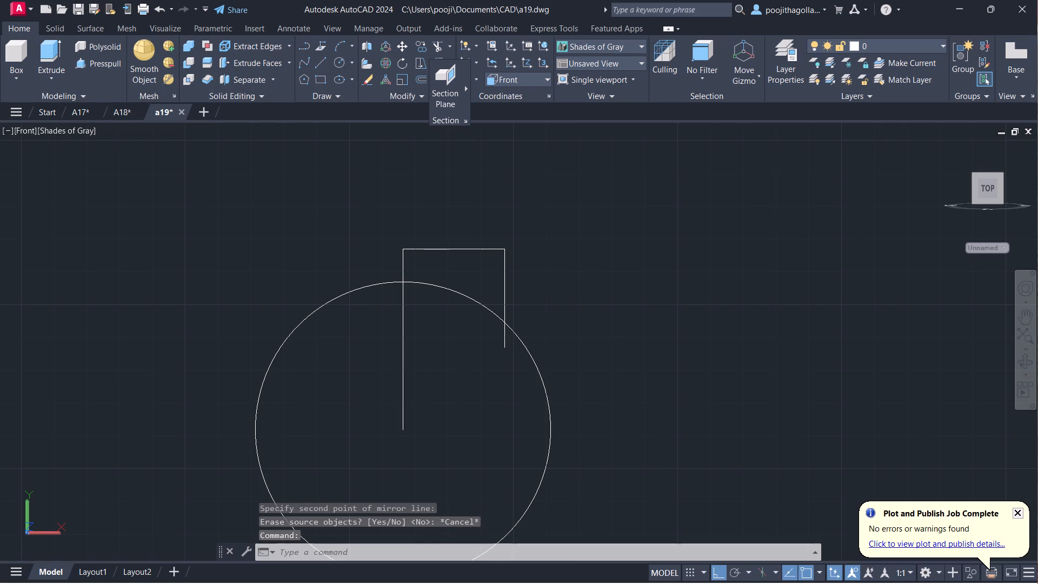
pyautogui.moveTo(520, 230); pyautogui.dragTo(511, 244)
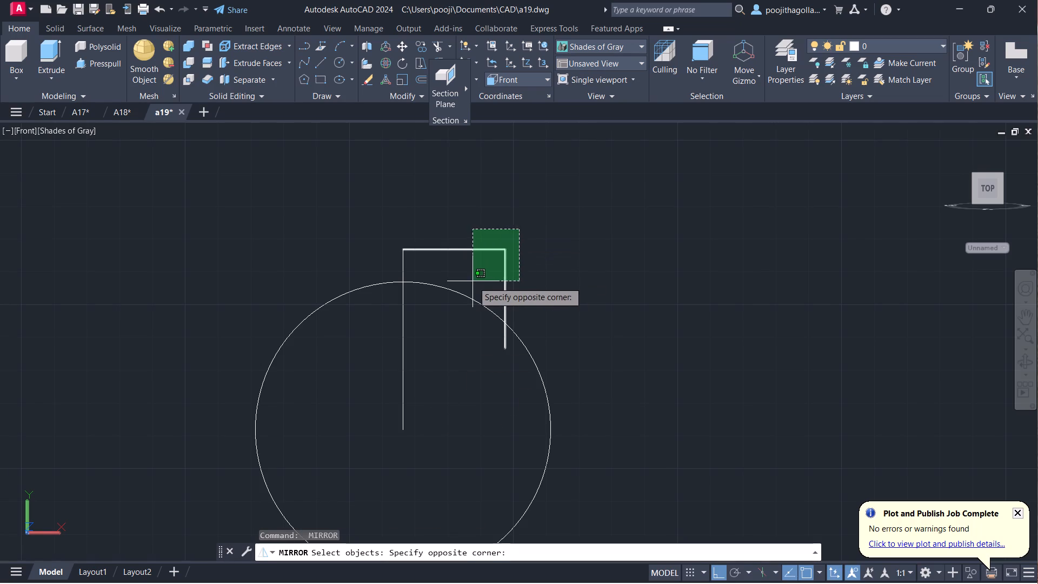
pyautogui.click(473, 282)
pyautogui.press('Return')
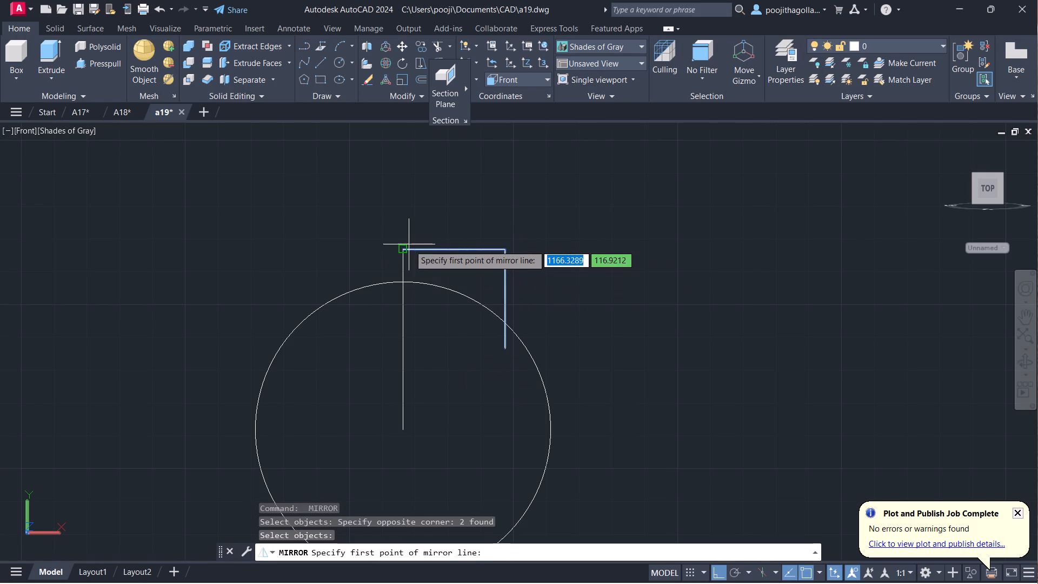
pyautogui.click(407, 250)
pyautogui.click(404, 430)
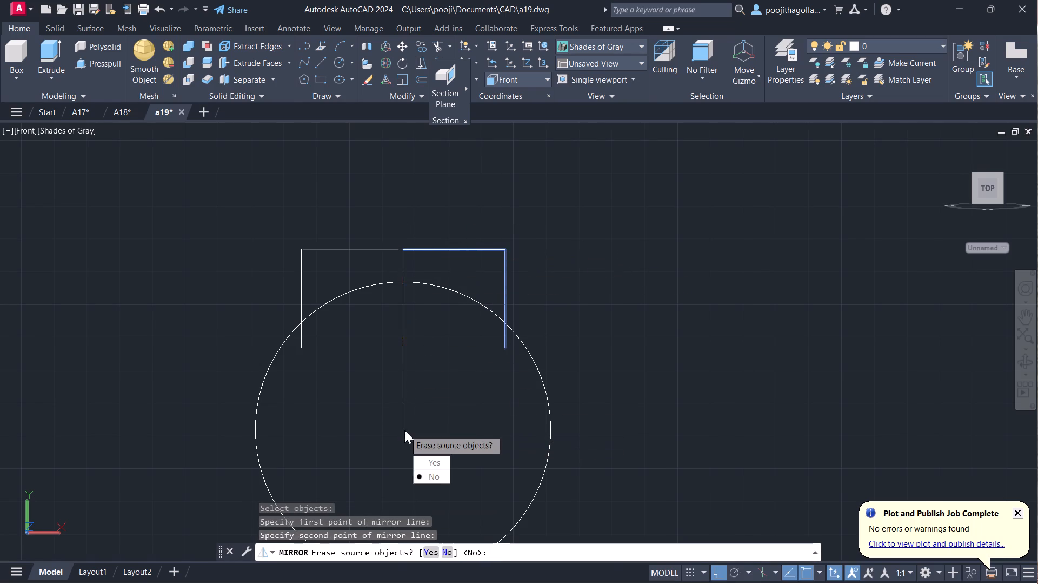
pyautogui.moveTo(429, 475); pyautogui.dragTo(404, 430)
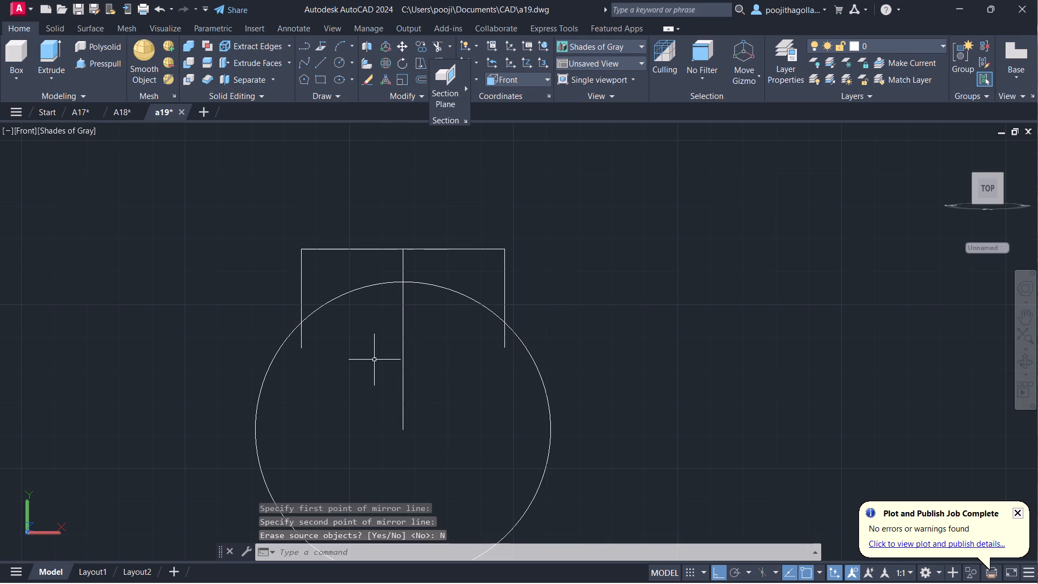
# Trim away the lower circle, the side-line ends inside it and the whole centre line, leaving a closed arch-bottomed outline.
pyautogui.press('r')
pyautogui.press('Escape')
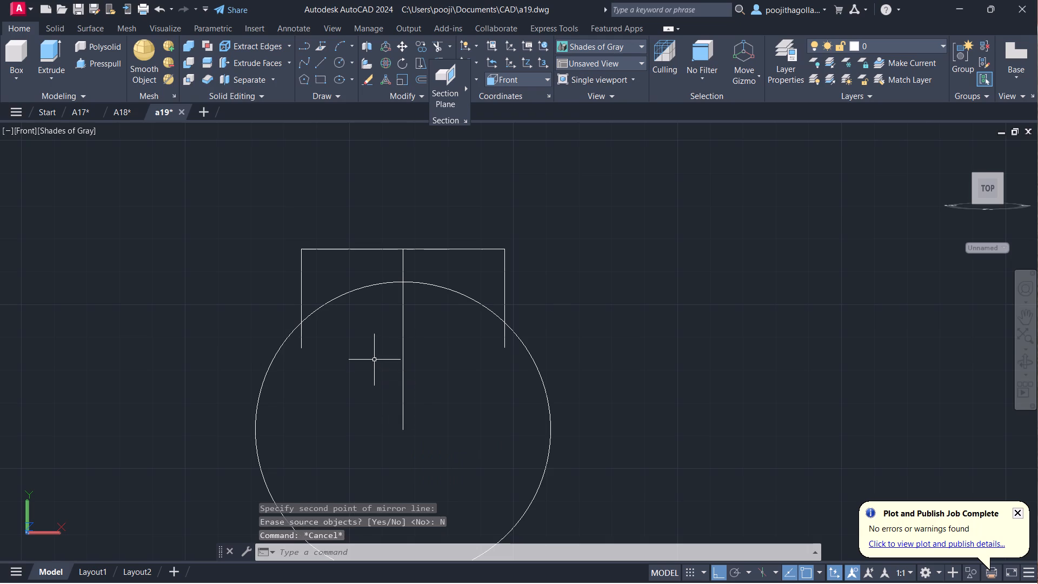
pyautogui.press('y')
pyautogui.press('BackSpace')
pyautogui.write('TR')
pyautogui.press('Return')
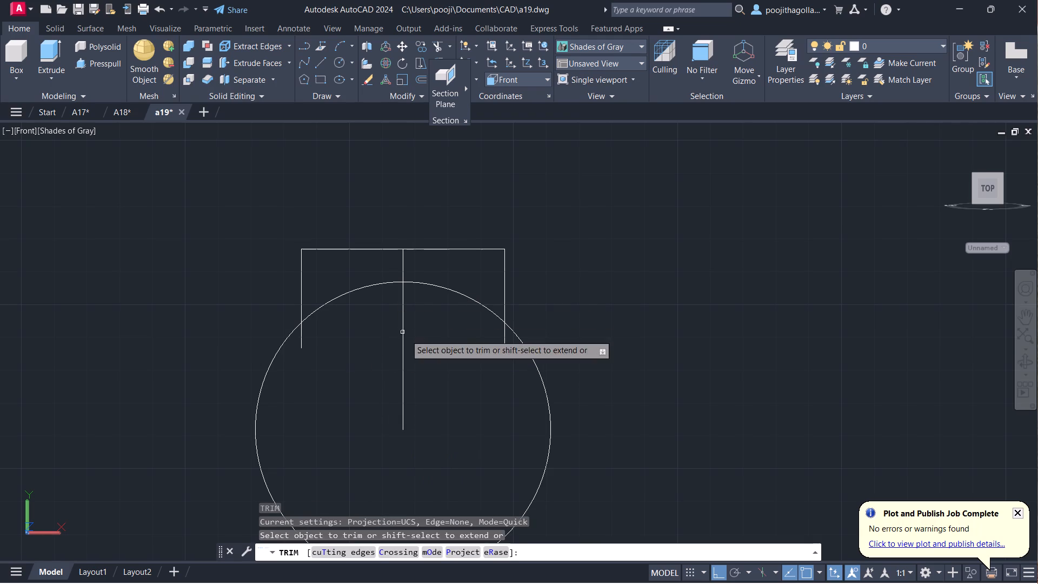
pyautogui.moveTo(412, 335); pyautogui.dragTo(390, 381)
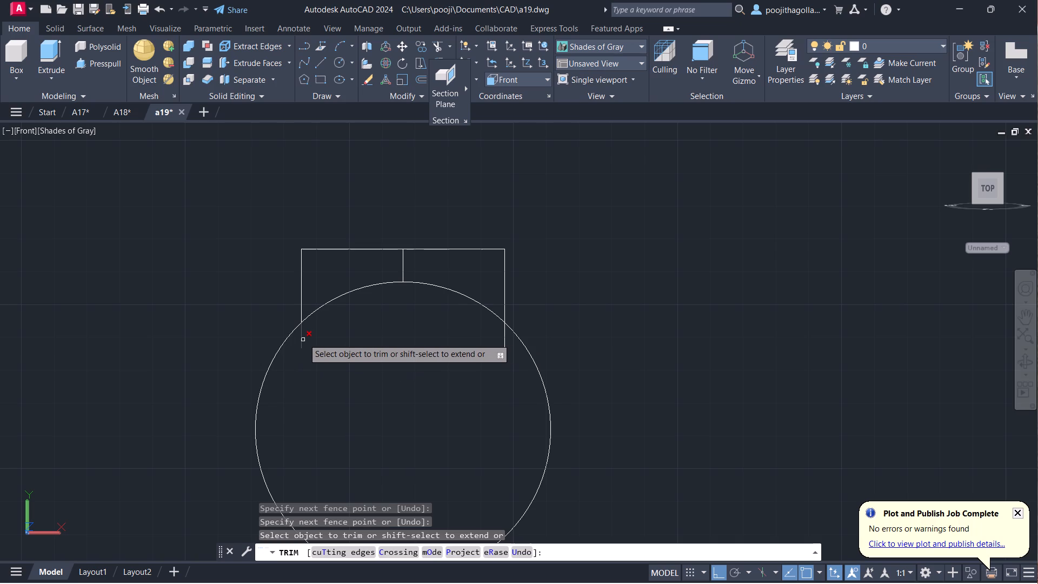
pyautogui.click(303, 339)
pyautogui.click(507, 344)
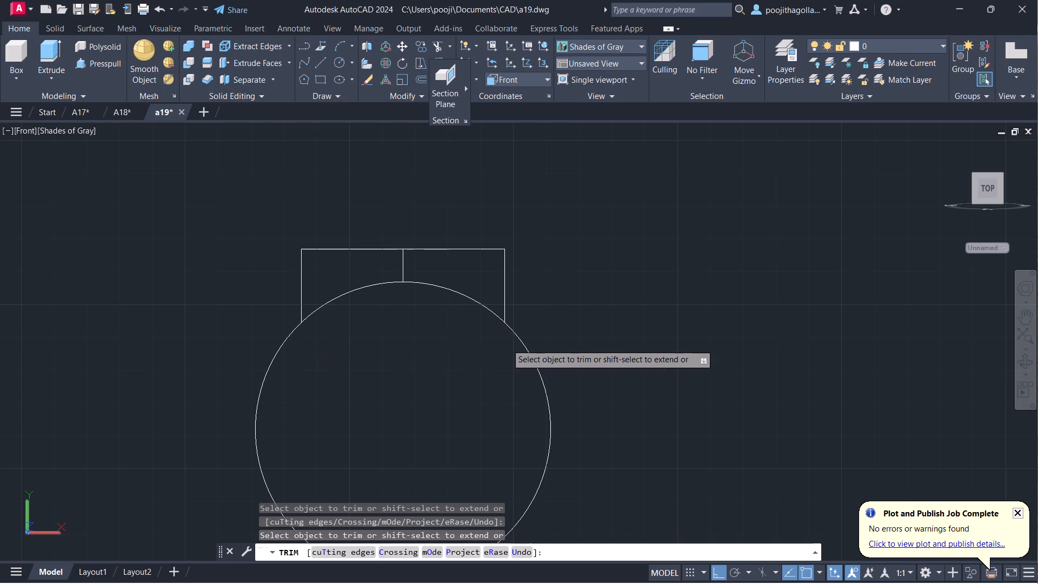
pyautogui.moveTo(557, 345); pyautogui.dragTo(504, 391)
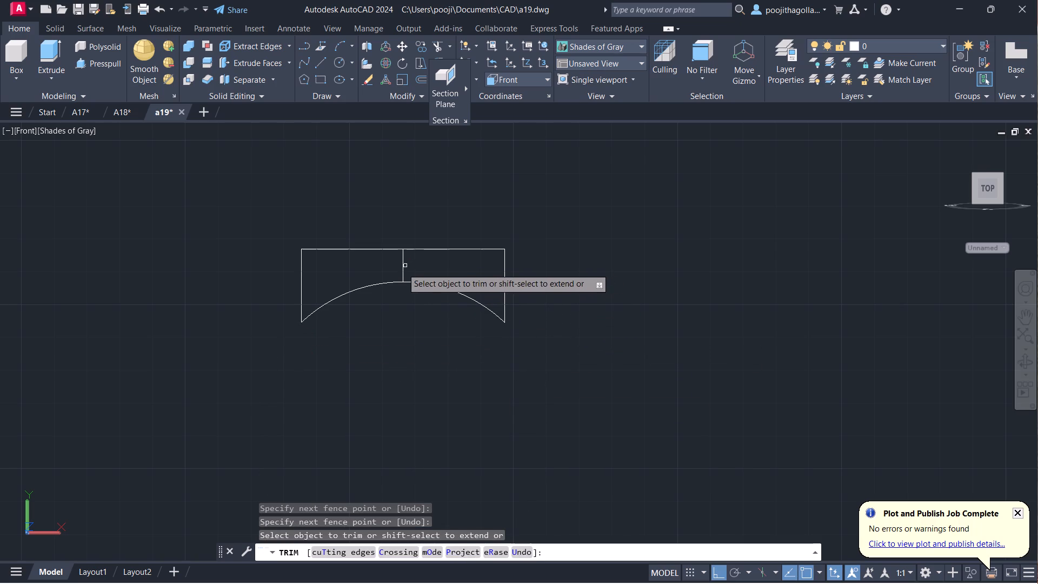
pyautogui.click(402, 268)
pyautogui.scroll(-1, 430, 351)
pyautogui.moveTo(437, 372); pyautogui.dragTo(436, 337, button='middle')
pyautogui.press('Escape')
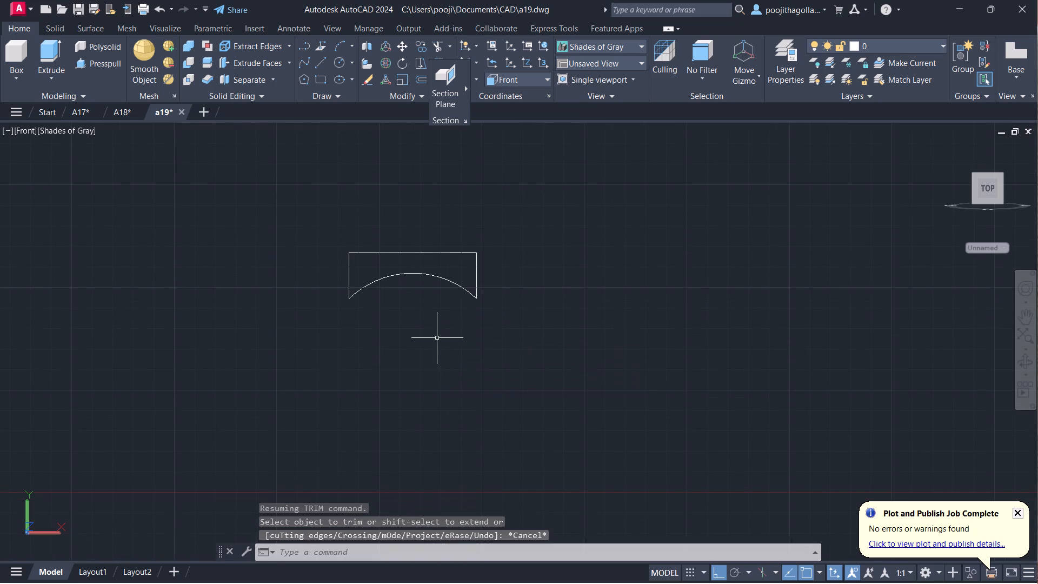
# Join the lines and arc of the arch-bottomed outline into one closed profile.
pyautogui.moveTo(590, 172); pyautogui.dragTo(550, 197)
pyautogui.click(262, 355)
pyautogui.press('j')
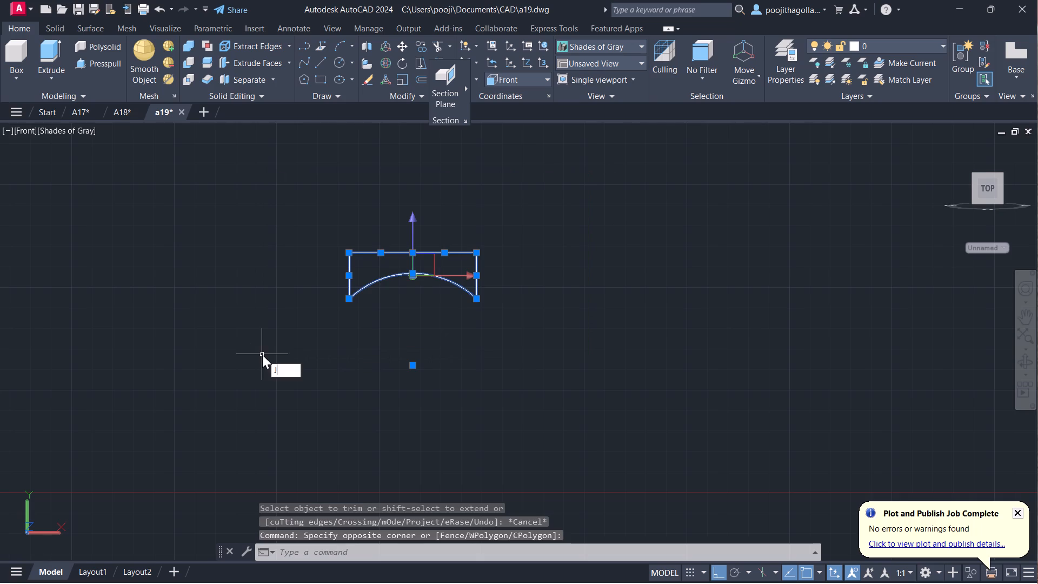
pyautogui.press('Return')
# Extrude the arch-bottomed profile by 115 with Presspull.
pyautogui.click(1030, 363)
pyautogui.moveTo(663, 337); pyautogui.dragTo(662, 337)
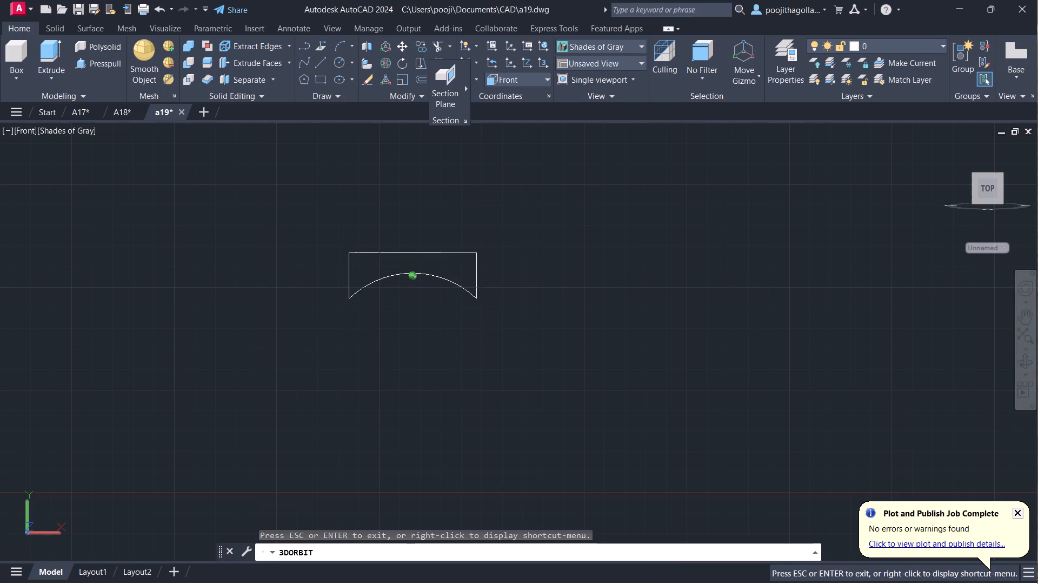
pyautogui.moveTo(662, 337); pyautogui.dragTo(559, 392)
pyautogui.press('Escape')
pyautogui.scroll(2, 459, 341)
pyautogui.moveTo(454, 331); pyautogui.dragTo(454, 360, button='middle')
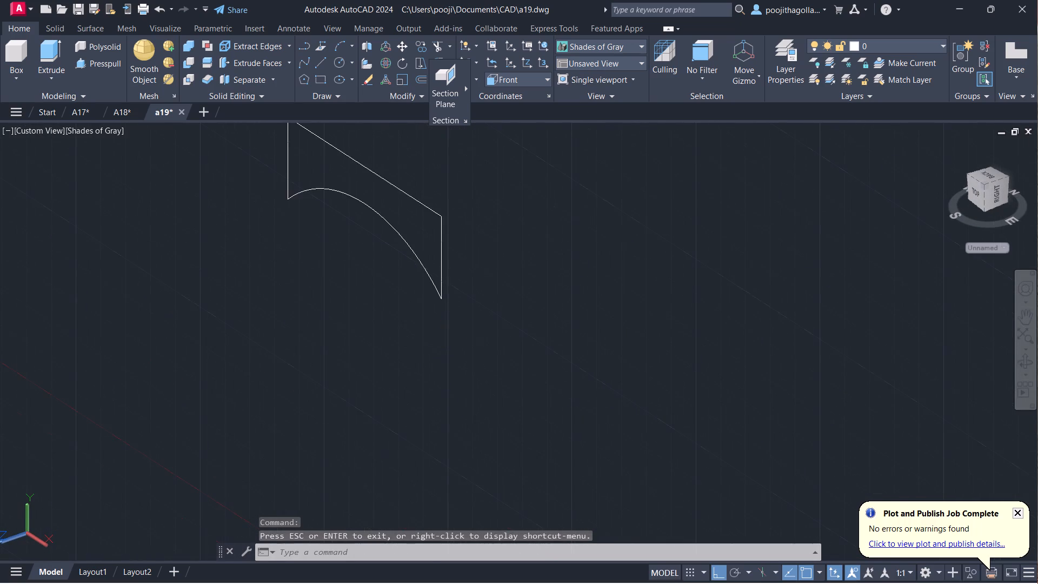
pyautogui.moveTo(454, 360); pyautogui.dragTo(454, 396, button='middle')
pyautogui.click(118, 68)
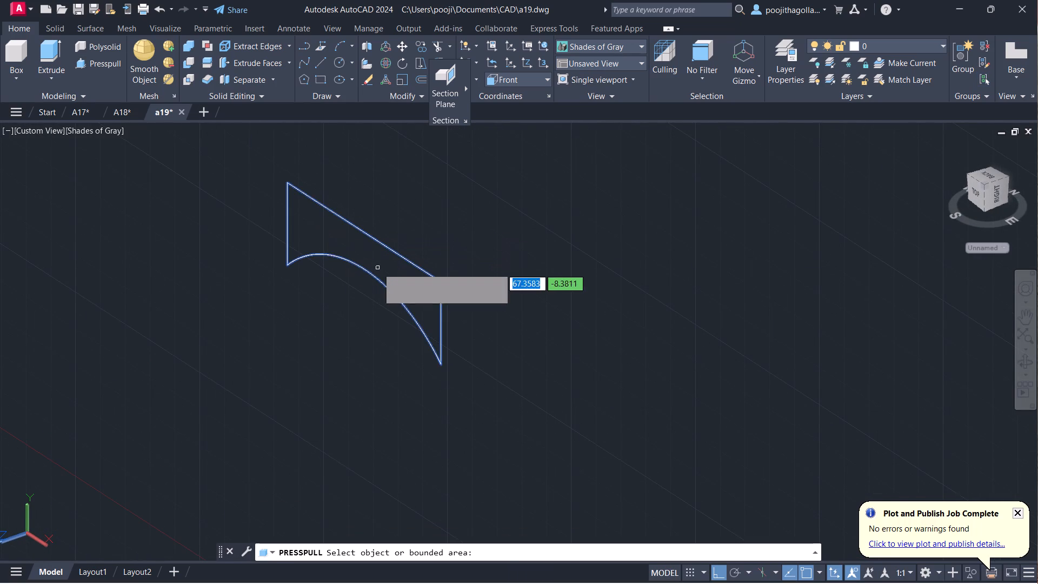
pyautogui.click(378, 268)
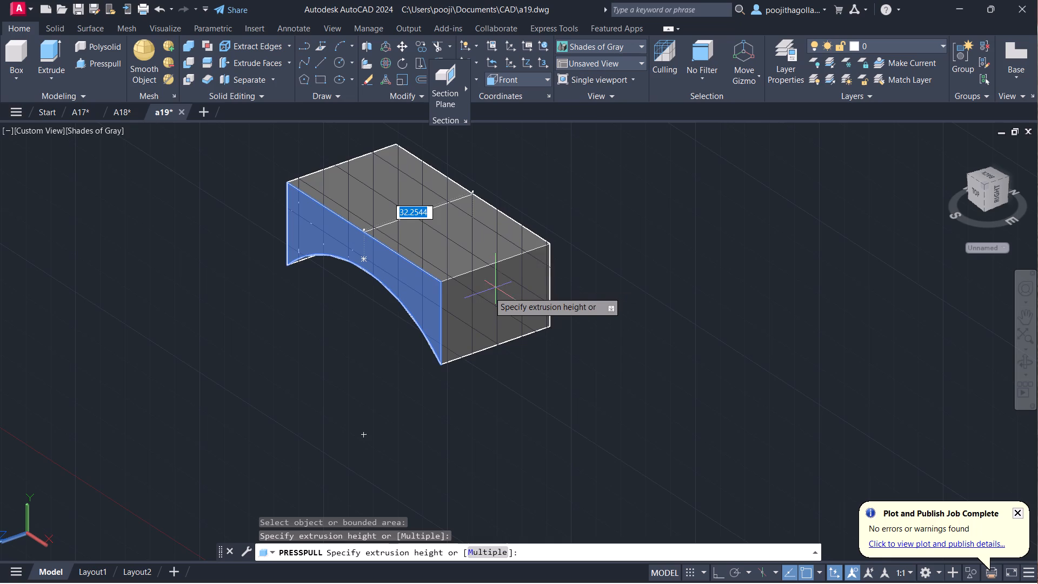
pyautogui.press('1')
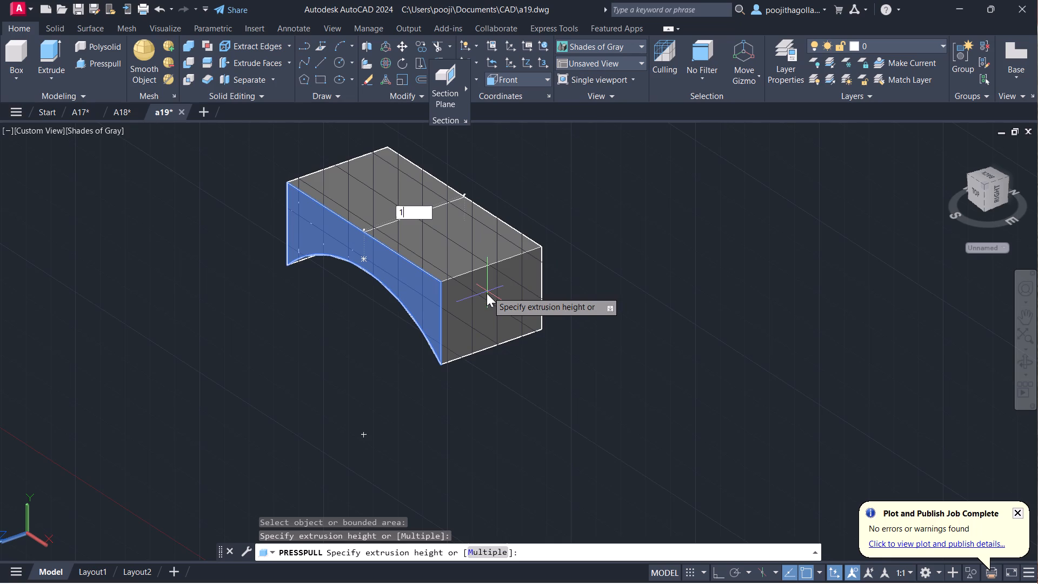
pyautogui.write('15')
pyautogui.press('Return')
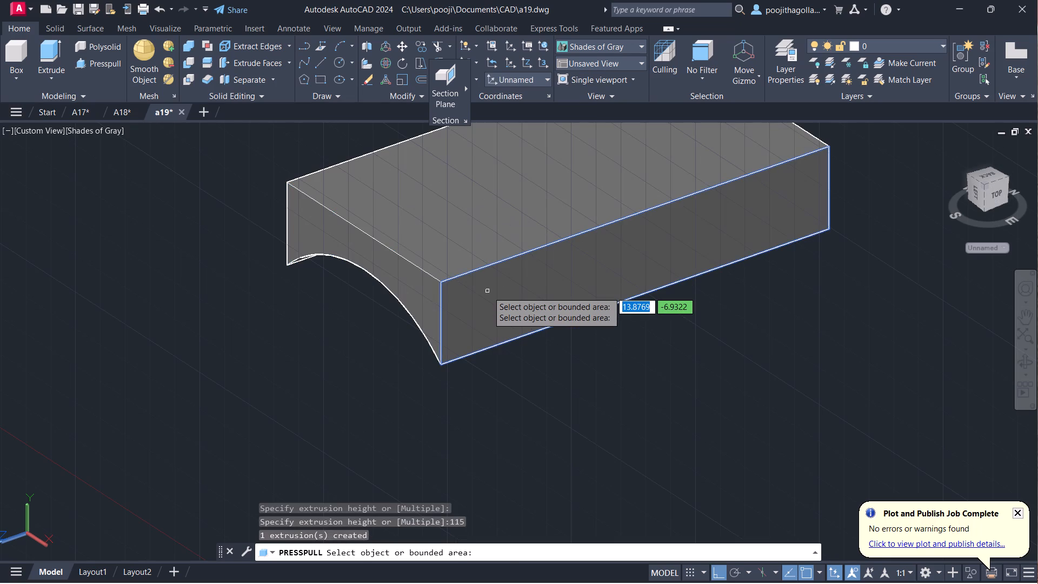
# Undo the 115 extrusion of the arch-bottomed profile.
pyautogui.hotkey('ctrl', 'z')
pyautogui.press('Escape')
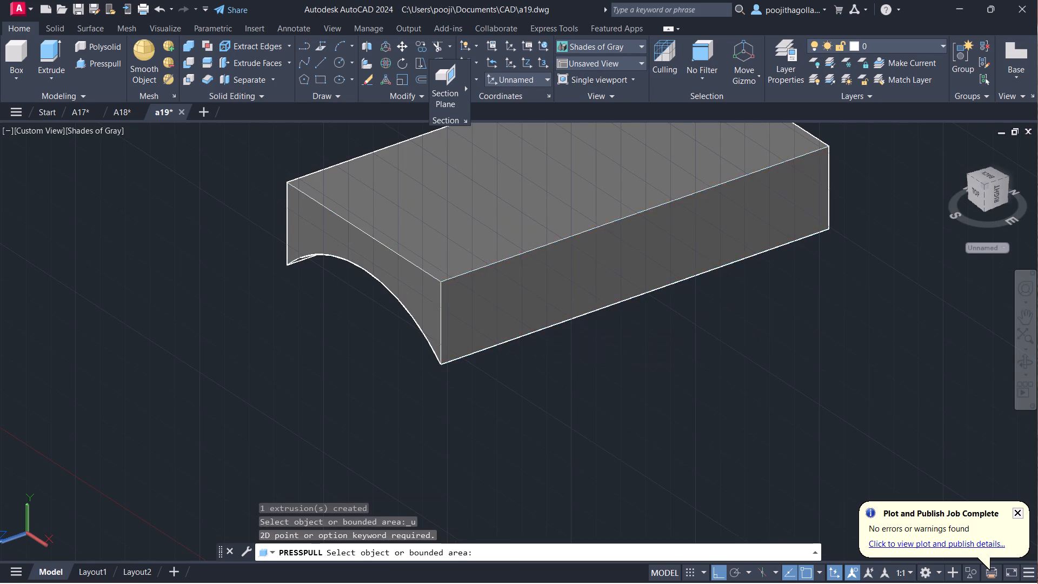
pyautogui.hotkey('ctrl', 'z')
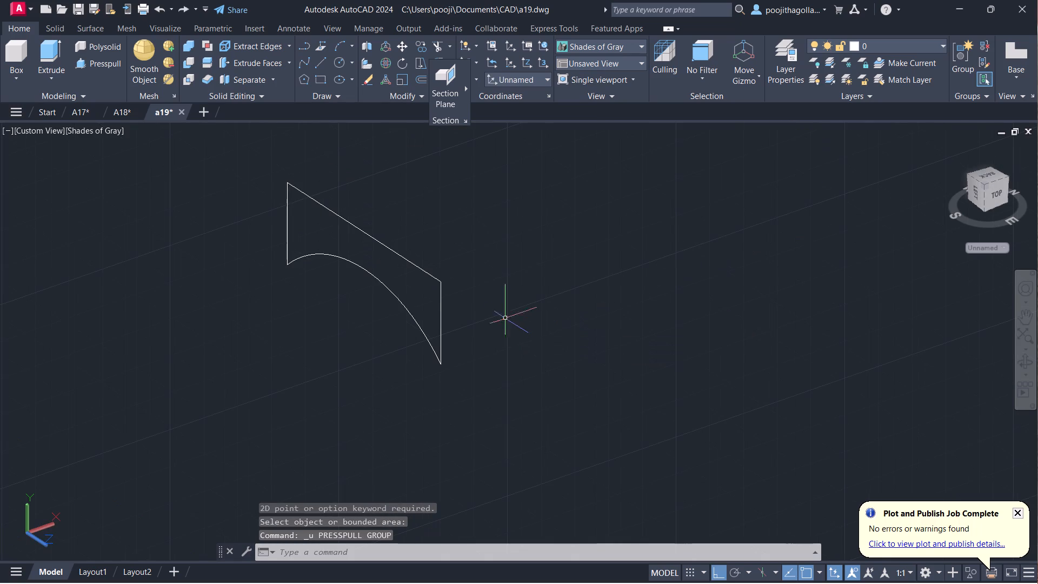
# Extrude the arch-bottomed profile by 15 with Presspull.
pyautogui.click(96, 67)
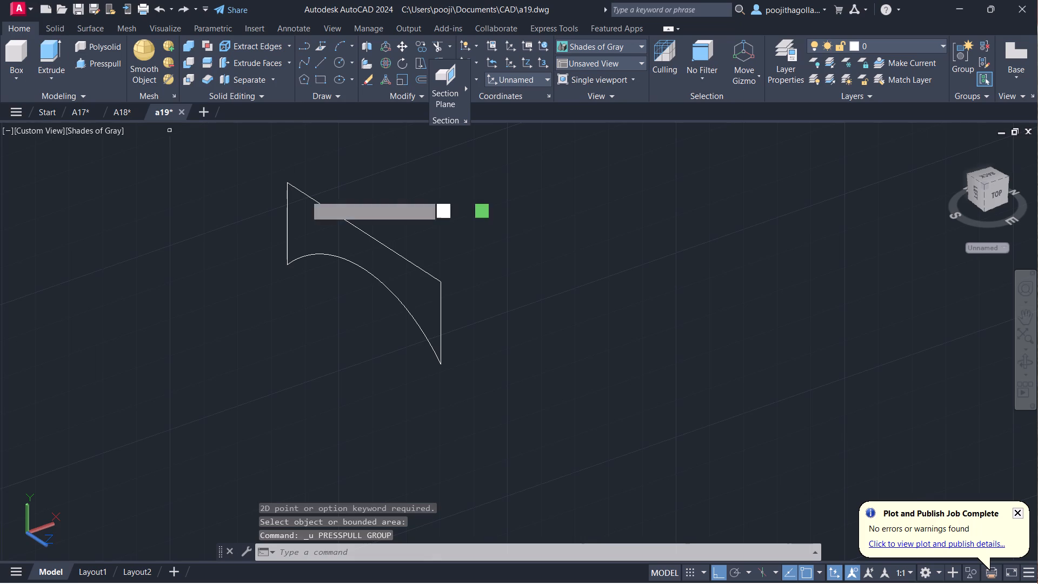
pyautogui.click(393, 249)
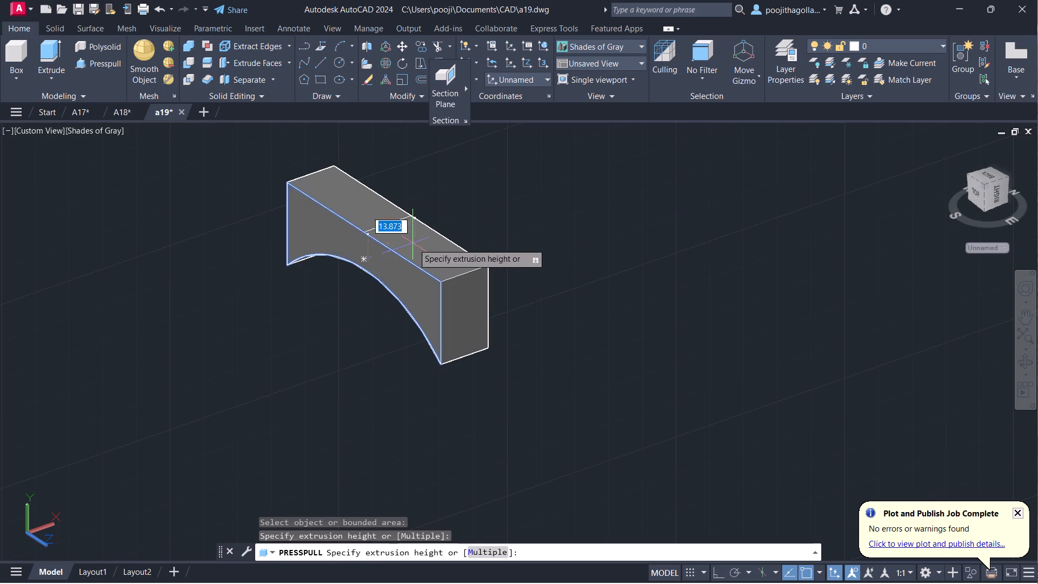
pyautogui.write('15')
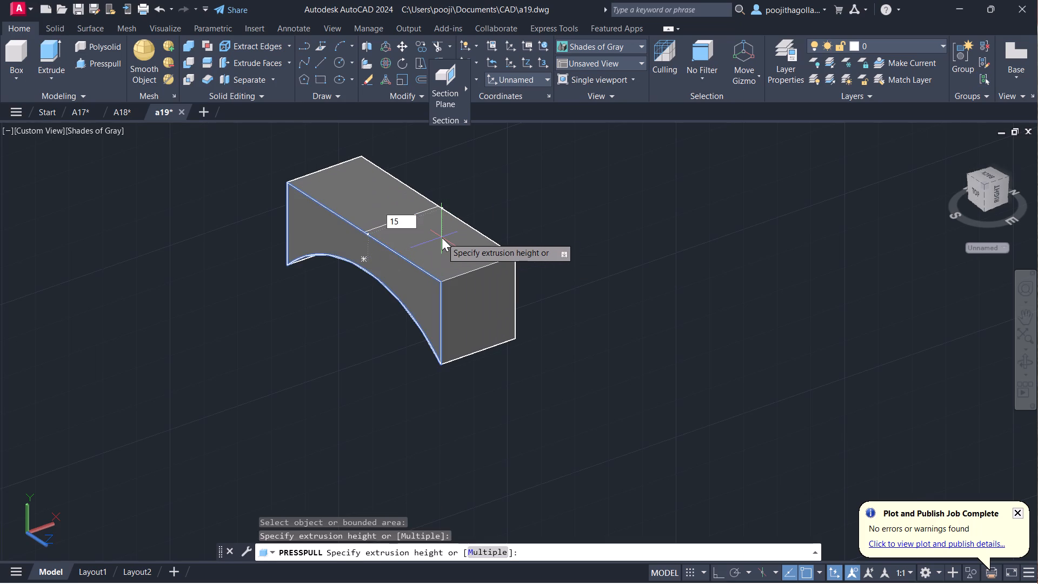
pyautogui.press('Return')
pyautogui.scroll(-1, 441, 231)
pyautogui.moveTo(441, 233); pyautogui.dragTo(468, 296, button='middle')
pyautogui.scroll(-2, 432, 249)
pyautogui.moveTo(435, 255); pyautogui.dragTo(438, 263, button='middle')
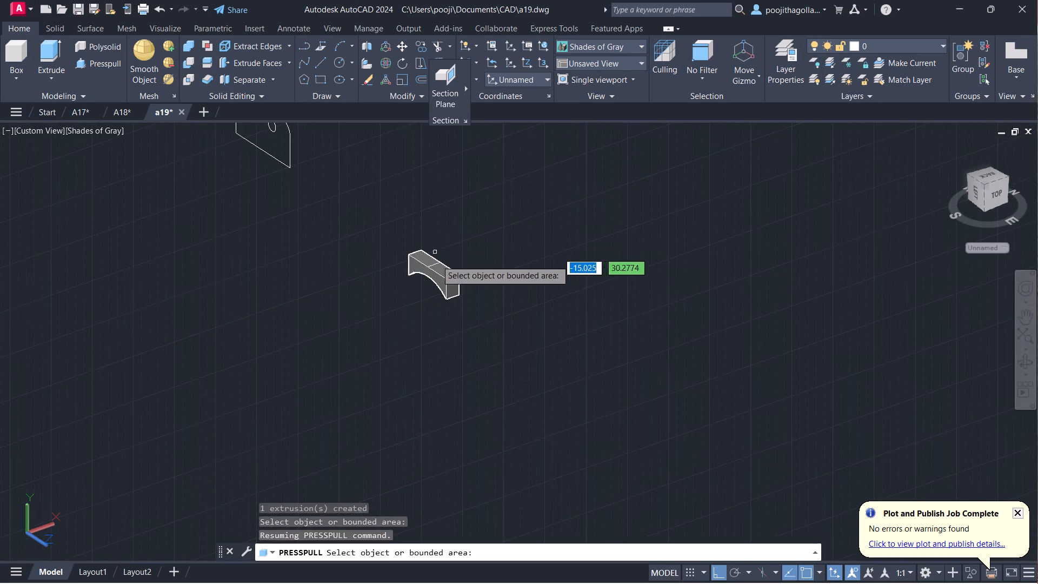
pyautogui.moveTo(438, 263); pyautogui.dragTo(440, 307, button='middle')
pyautogui.scroll(-3, 344, 223)
pyautogui.moveTo(357, 217); pyautogui.dragTo(364, 270, button='middle')
pyautogui.scroll(2, 322, 238)
pyautogui.moveTo(329, 238); pyautogui.dragTo(329, 236, button='middle')
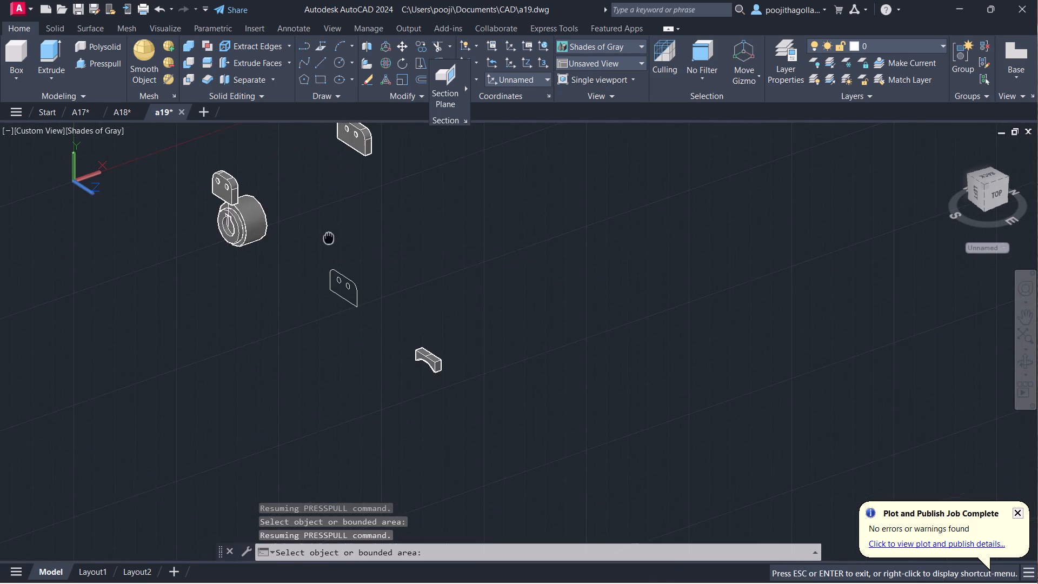
pyautogui.moveTo(329, 236); pyautogui.dragTo(324, 230, button='middle')
pyautogui.press('Escape')
# Move the arched block and its outline from its underside arc's midpoint to the topmost point of the large cylinder's flat end rim.
pyautogui.moveTo(482, 317); pyautogui.dragTo(470, 335)
pyautogui.click(401, 383)
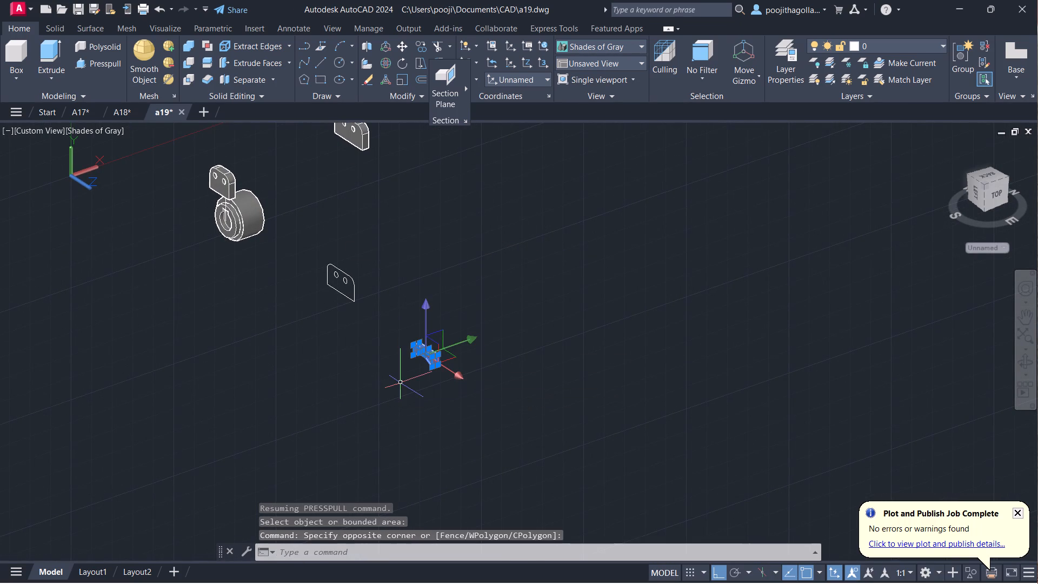
pyautogui.press('m')
pyautogui.press('Return')
pyautogui.scroll(5, 445, 356)
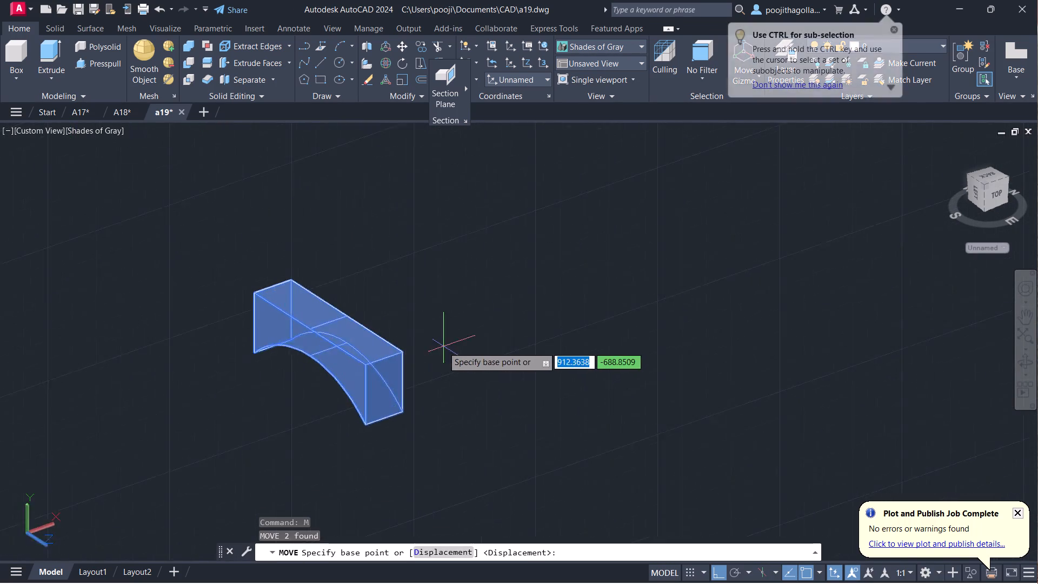
pyautogui.scroll(3, 443, 347)
pyautogui.scroll(-3, 403, 384)
pyautogui.moveTo(395, 379); pyautogui.dragTo(511, 331, button='middle')
pyautogui.keyDown('shift'); pyautogui.moveTo(504, 353); pyautogui.dragTo(359, 349, button='middle'); pyautogui.keyUp('shift')
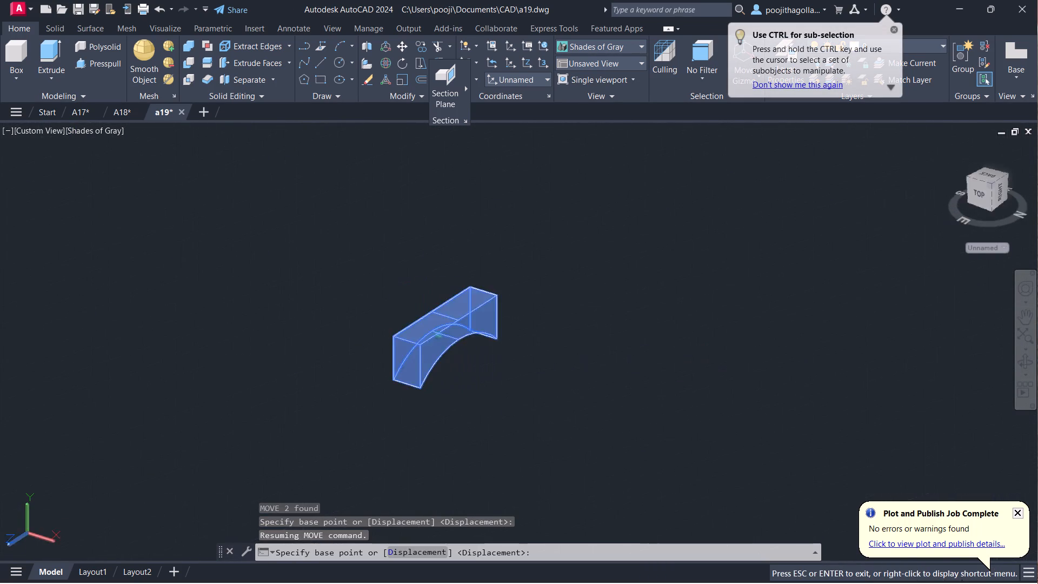
pyautogui.keyDown('shift'); pyautogui.moveTo(359, 349); pyautogui.dragTo(311, 344, button='middle'); pyautogui.keyUp('shift')
pyautogui.scroll(3, 453, 341)
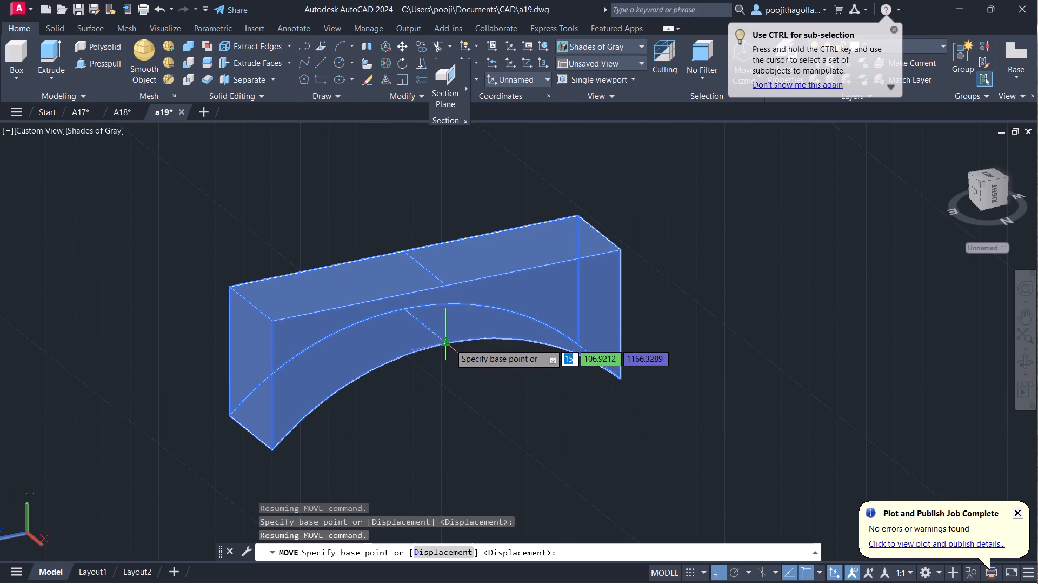
pyautogui.click(450, 343)
pyautogui.scroll(-4, 493, 275)
pyautogui.moveTo(497, 277); pyautogui.dragTo(372, 433, button='middle')
pyautogui.moveTo(795, 343); pyautogui.dragTo(340, 384, button='middle')
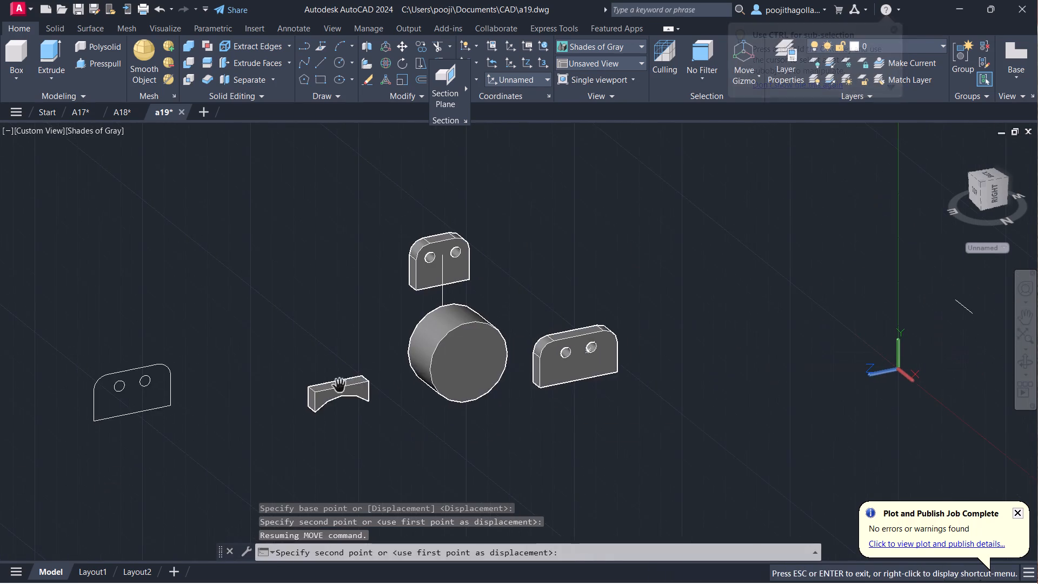
pyautogui.scroll(4, 415, 336)
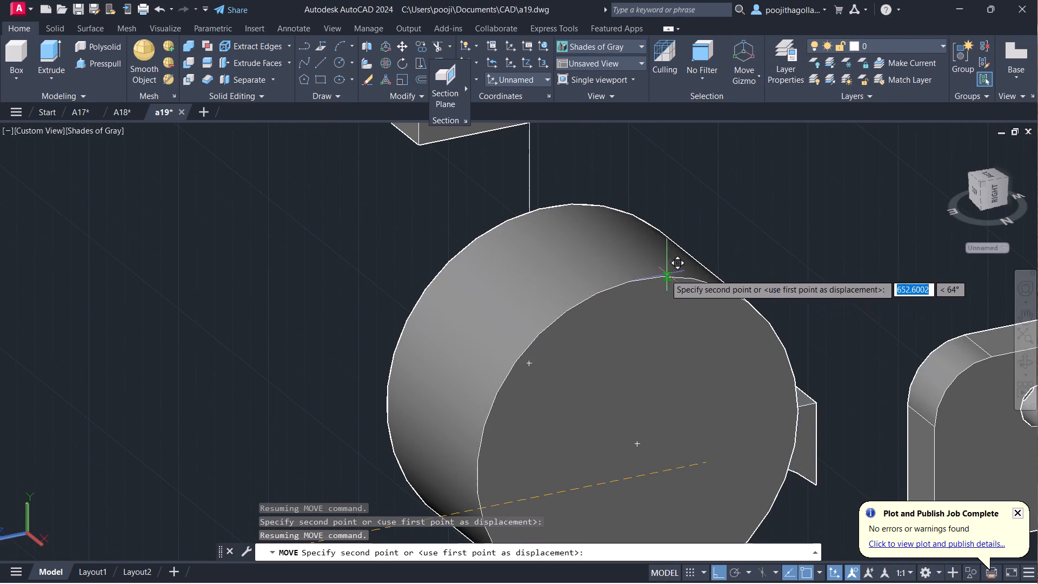
pyautogui.click(636, 284)
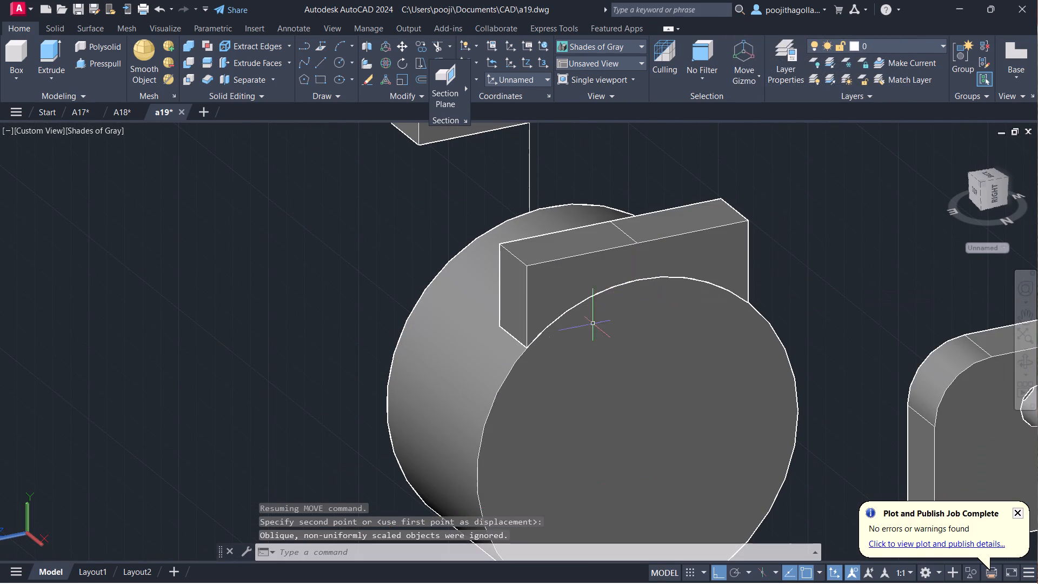
# Examine the arched block's seating on the cylinder from the side and in relation to the two-hole plates.
pyautogui.keyDown('shift'); pyautogui.moveTo(481, 399); pyautogui.dragTo(602, 394, button='middle'); pyautogui.keyUp('shift')
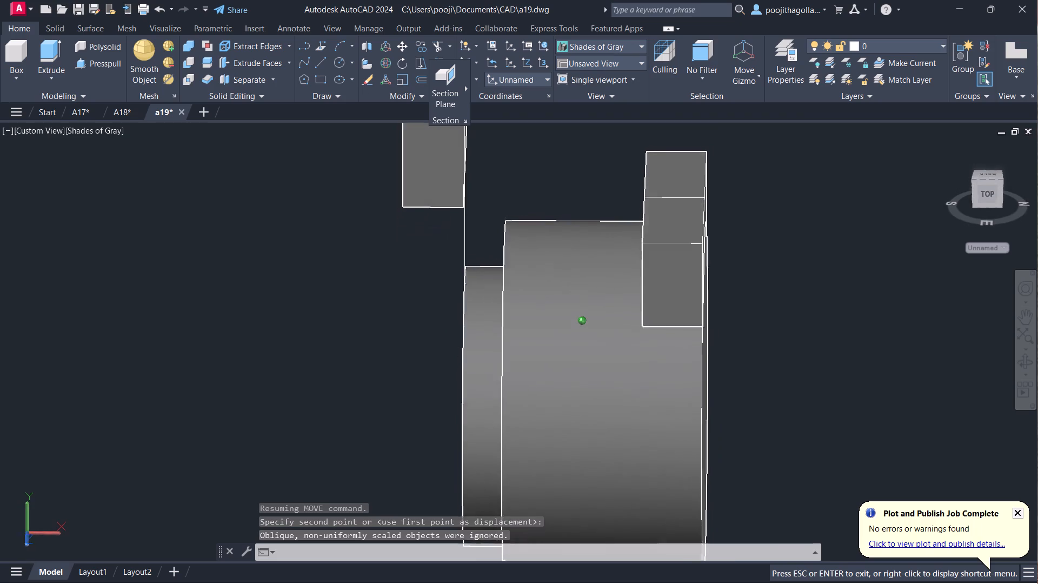
pyautogui.keyDown('shift'); pyautogui.moveTo(602, 394); pyautogui.dragTo(648, 387, button='middle'); pyautogui.keyUp('shift')
pyautogui.scroll(-2, 628, 353)
pyautogui.moveTo(645, 343); pyautogui.dragTo(470, 361, button='middle')
pyautogui.scroll(1, 468, 354)
pyautogui.moveTo(465, 352); pyautogui.dragTo(411, 328, button='middle')
pyautogui.scroll(-2, 513, 395)
pyautogui.moveTo(527, 392); pyautogui.dragTo(427, 328, button='middle')
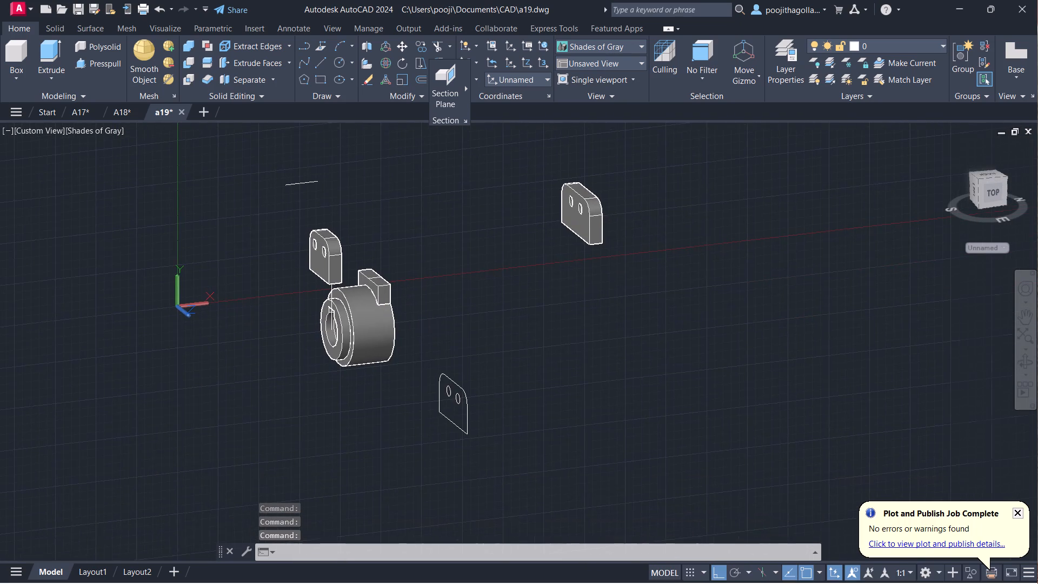
# Switch to the Right view and draw a horizontal line 40 long in the empty area beyond the existing parts.
pyautogui.scroll(1, 413, 325)
pyautogui.moveTo(420, 331); pyautogui.dragTo(344, 328, button='middle')
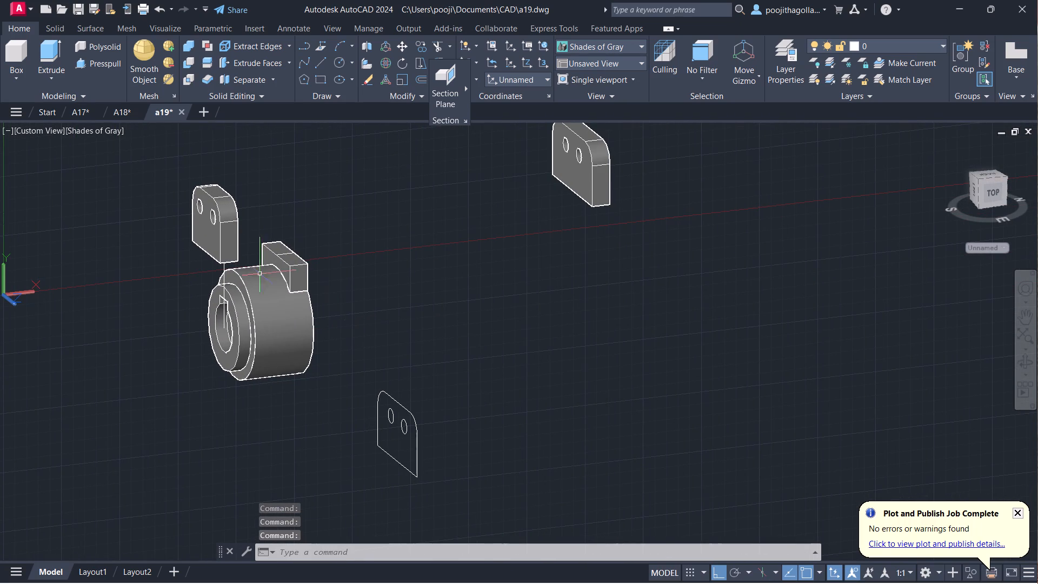
pyautogui.click(31, 129)
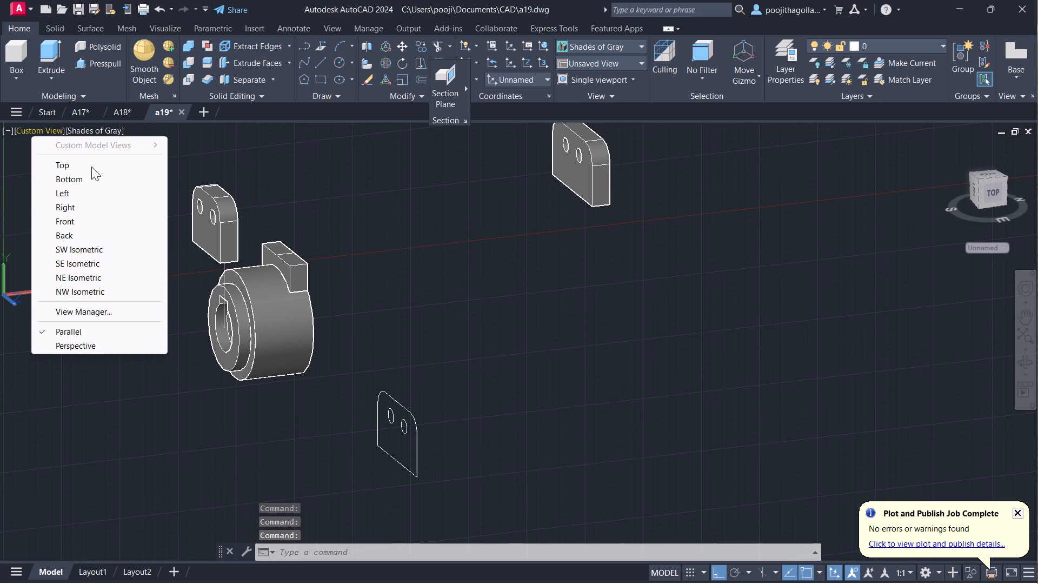
pyautogui.click(89, 210)
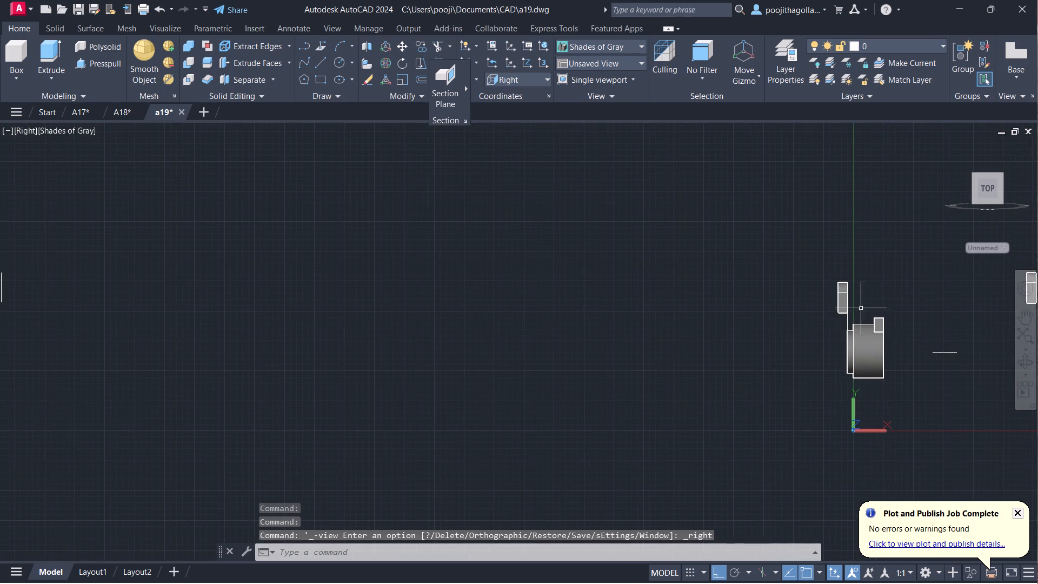
pyautogui.moveTo(861, 308); pyautogui.dragTo(192, 196, button='middle')
pyautogui.moveTo(378, 255); pyautogui.dragTo(334, 261, button='middle')
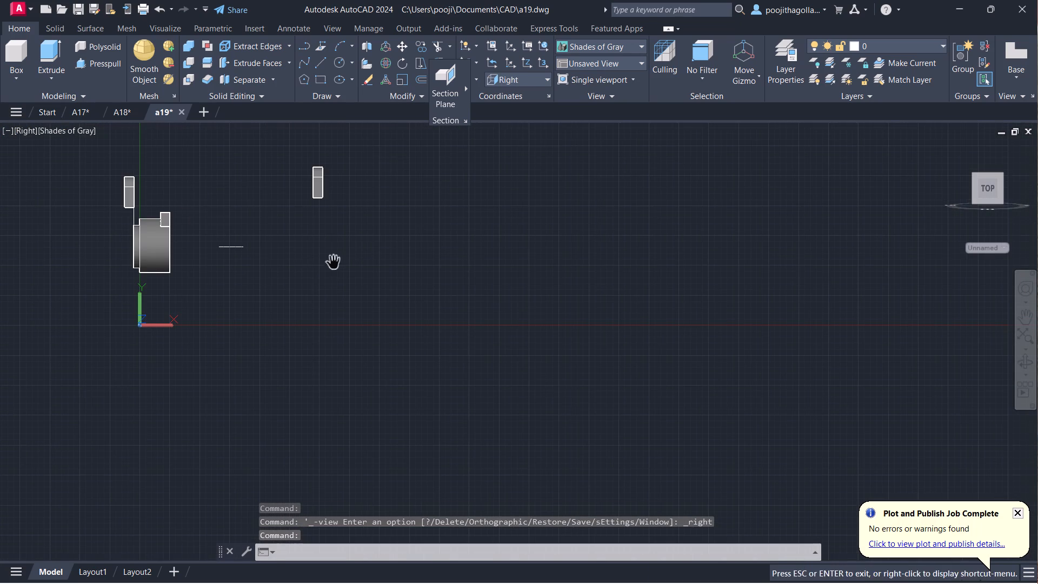
pyautogui.press('l')
pyautogui.press('Return')
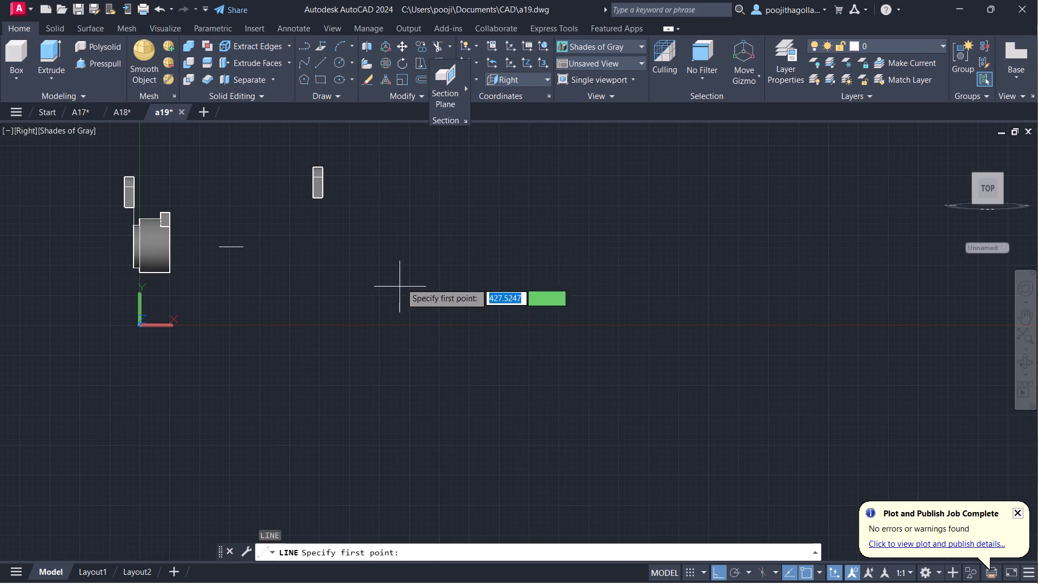
pyautogui.click(401, 283)
pyautogui.write('40')
pyautogui.press('Return')
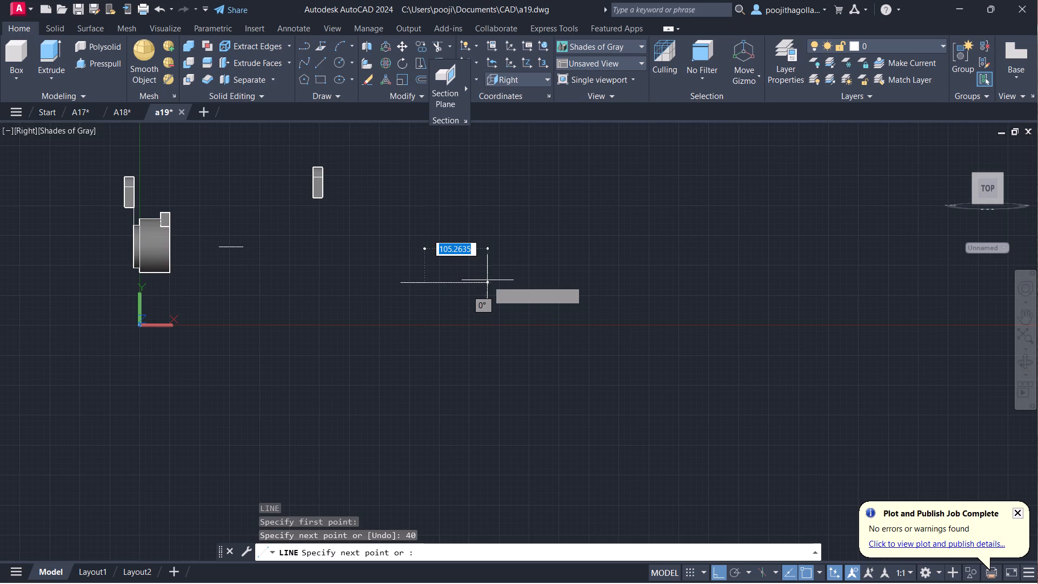
pyautogui.press('Escape')
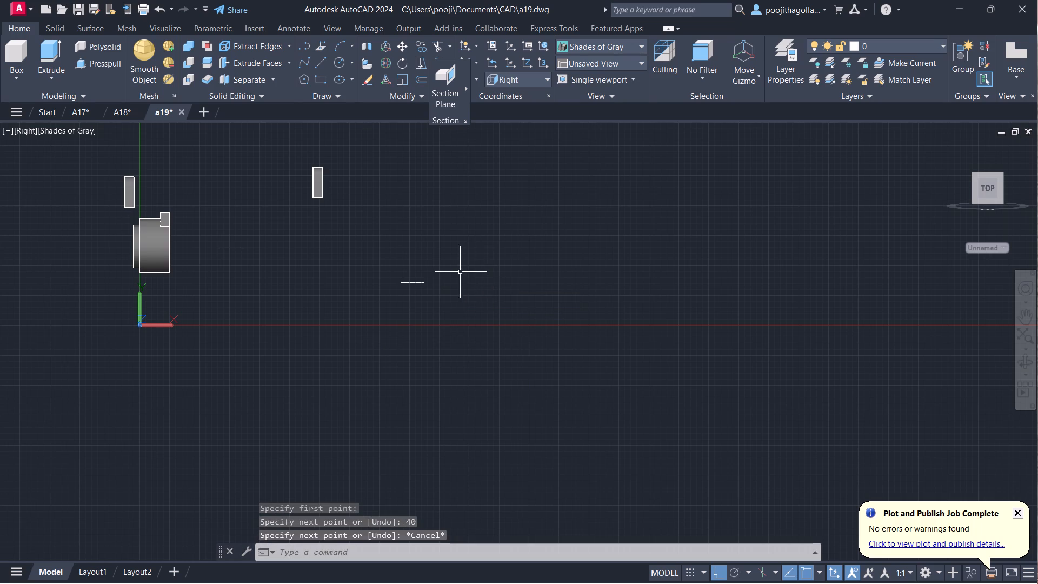
# Offset the new 40 line upward by 15.
pyautogui.scroll(4, 397, 271)
pyautogui.moveTo(450, 306); pyautogui.dragTo(432, 267, button='middle')
pyautogui.scroll(2, 432, 267)
pyautogui.middleClick(450, 275)
pyautogui.scroll(1, 450, 275)
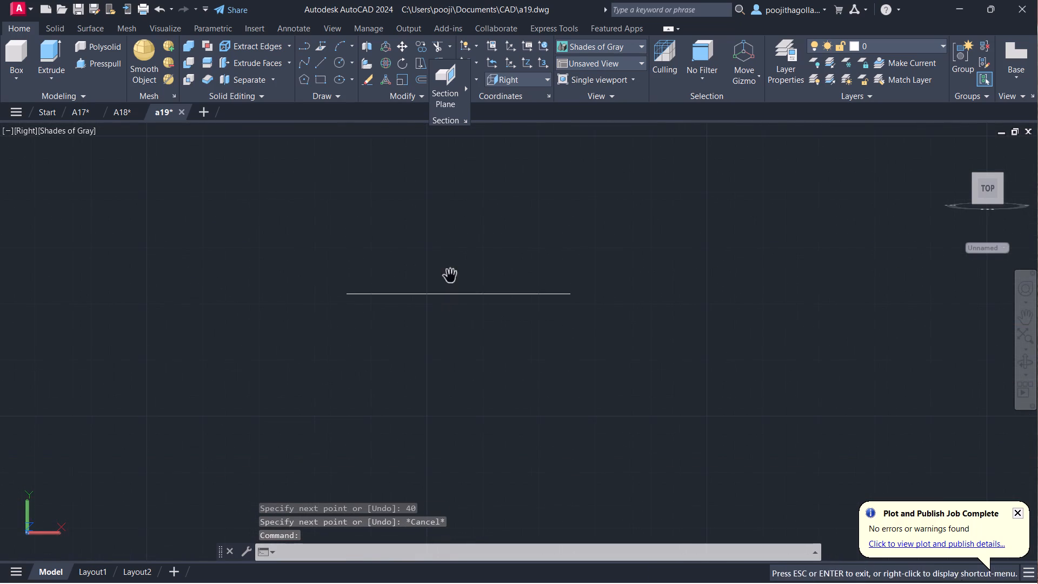
pyautogui.press('o')
pyautogui.press('Return')
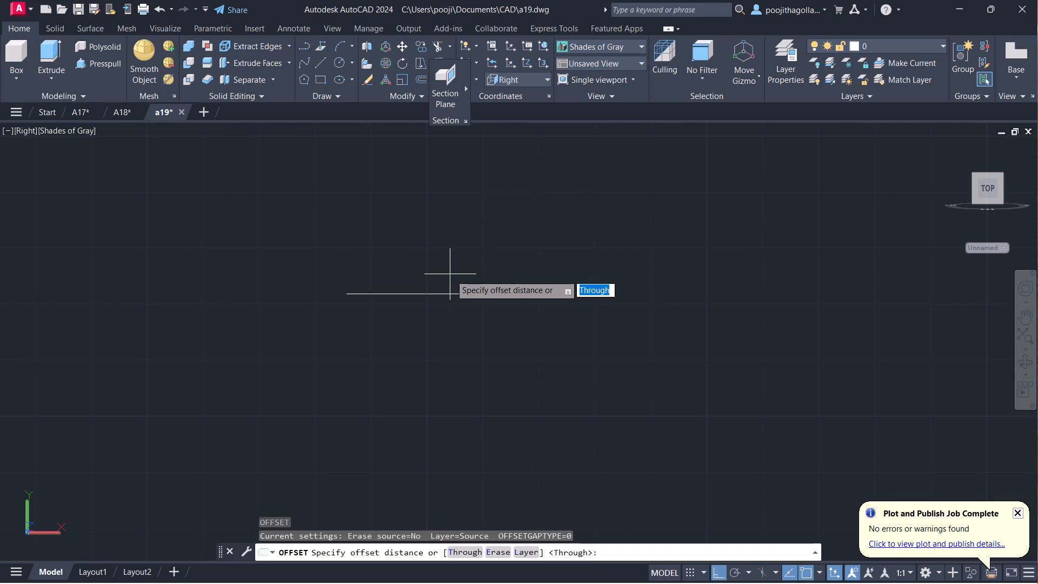
pyautogui.write('15')
pyautogui.press('Return')
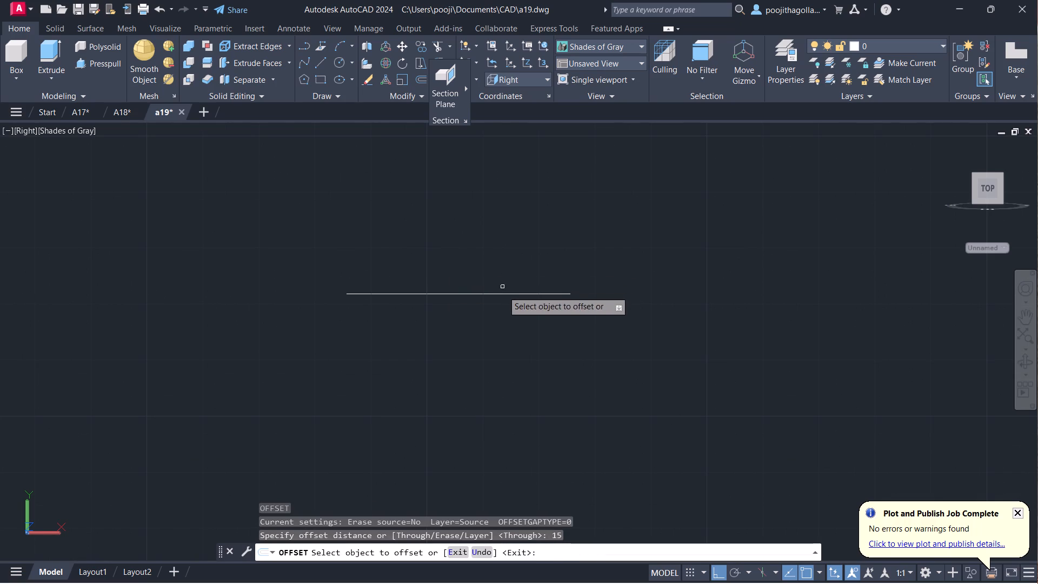
pyautogui.click(503, 296)
pyautogui.click(538, 240)
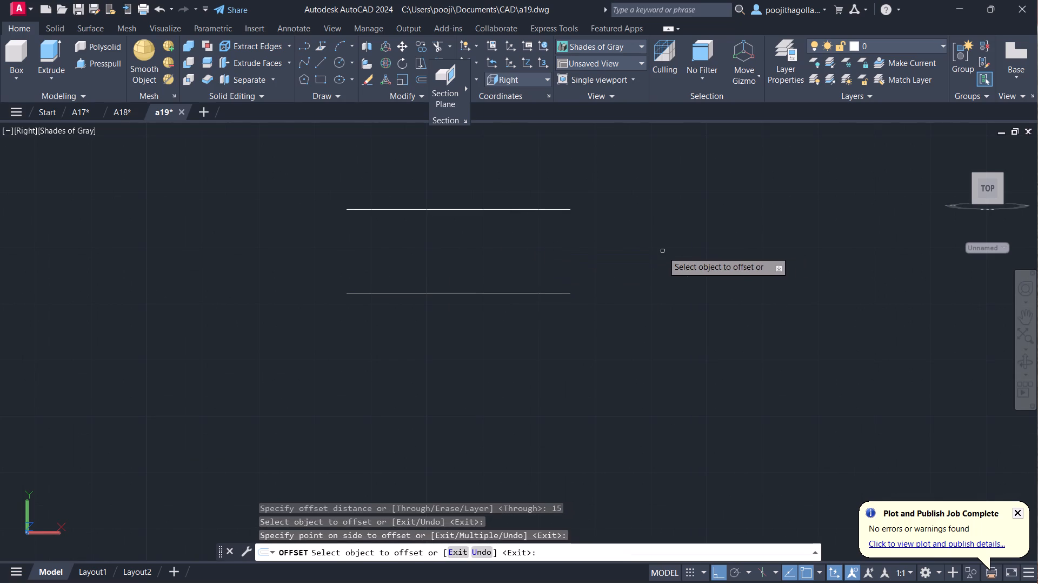
pyautogui.press('Escape')
# From the upper line's right end, draw lines 15 horizontally outward, 15 down, and back to the lower line's right end.
pyautogui.scroll(-1, 556, 253)
pyautogui.moveTo(554, 253); pyautogui.dragTo(521, 280, button='middle')
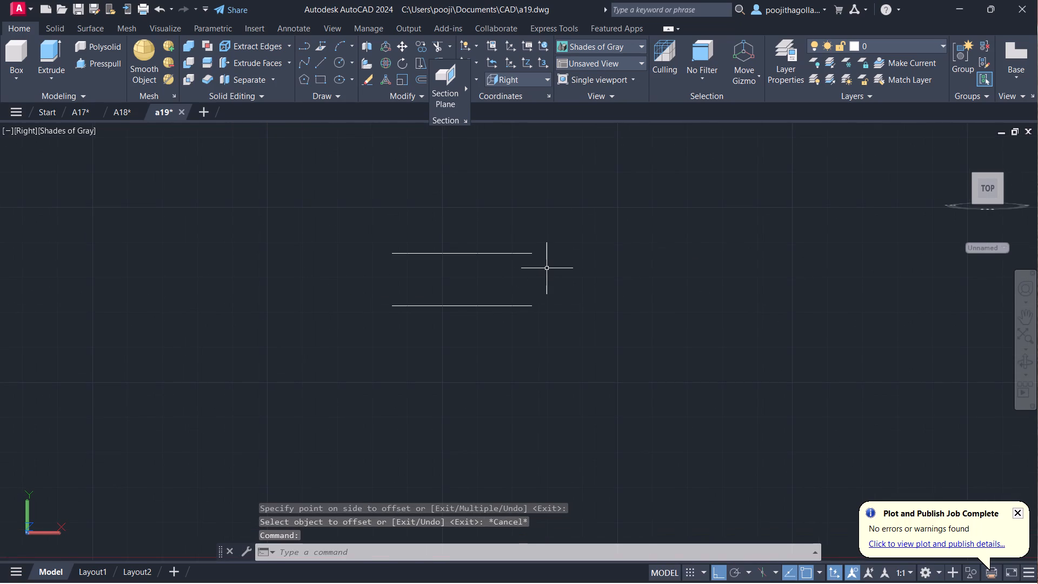
pyautogui.press('l')
pyautogui.press('Return')
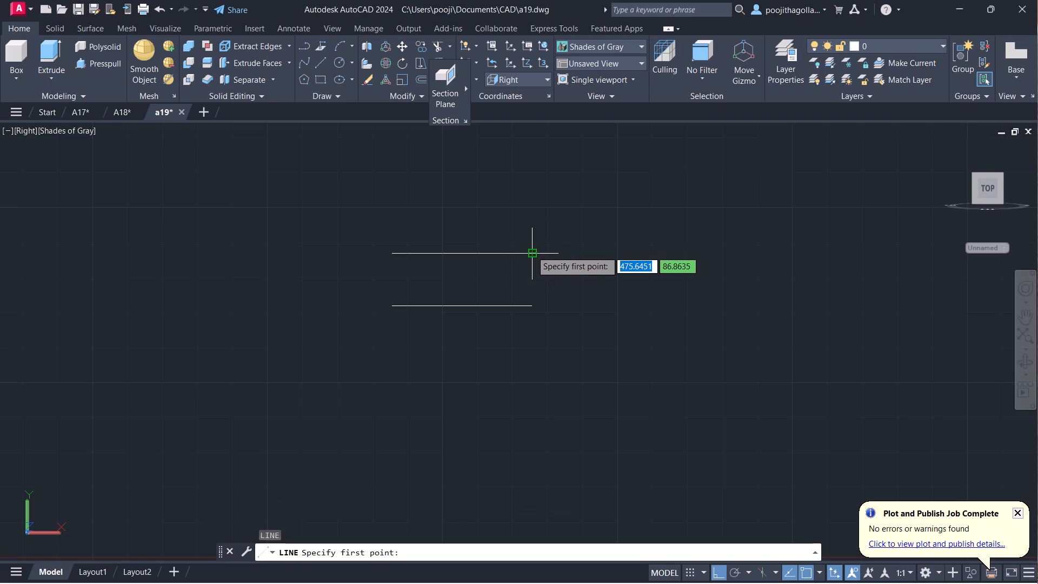
pyautogui.click(531, 251)
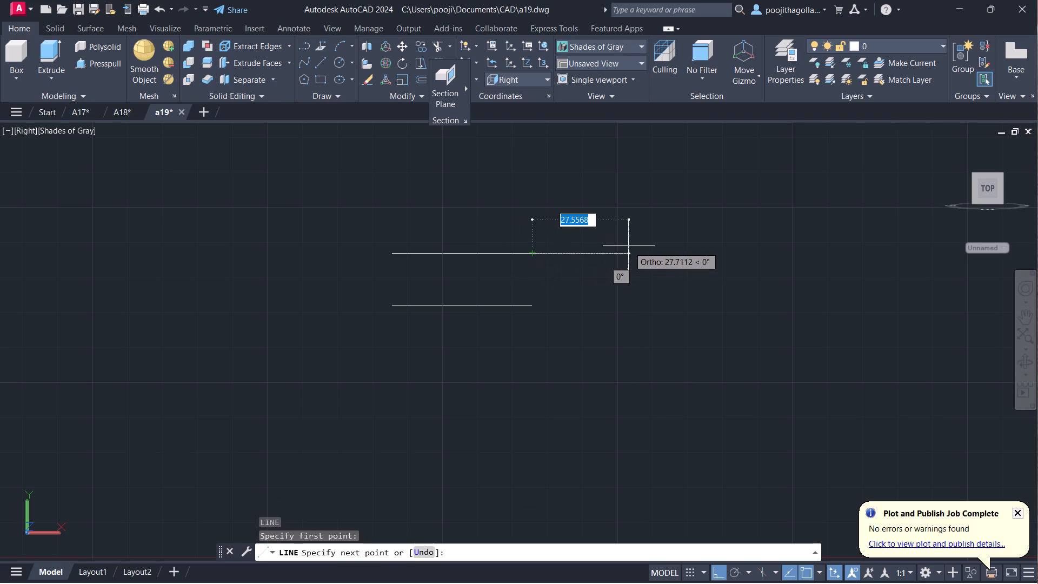
pyautogui.write('15')
pyautogui.press('Return')
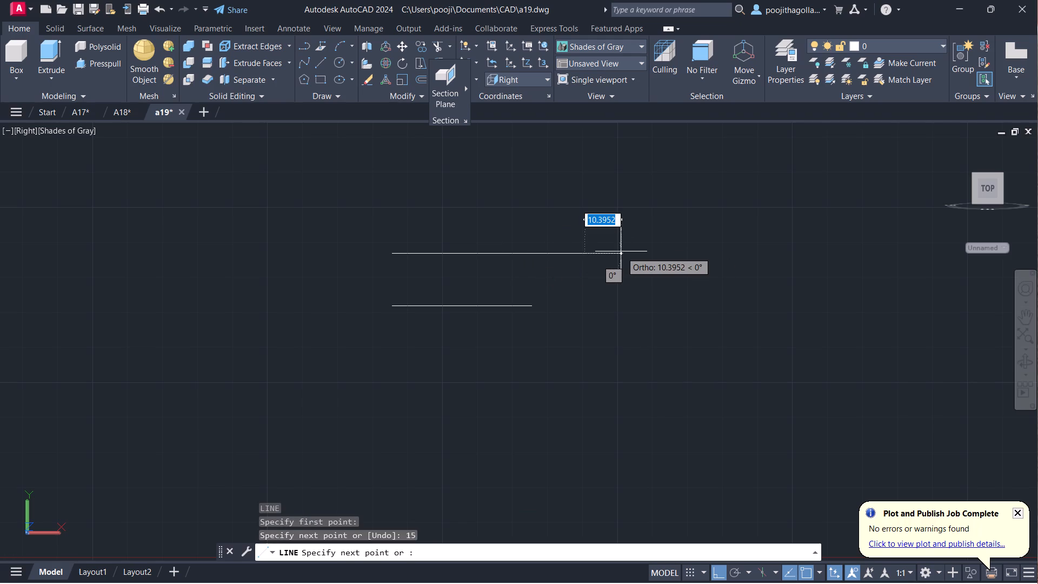
pyautogui.scroll(2, 598, 317)
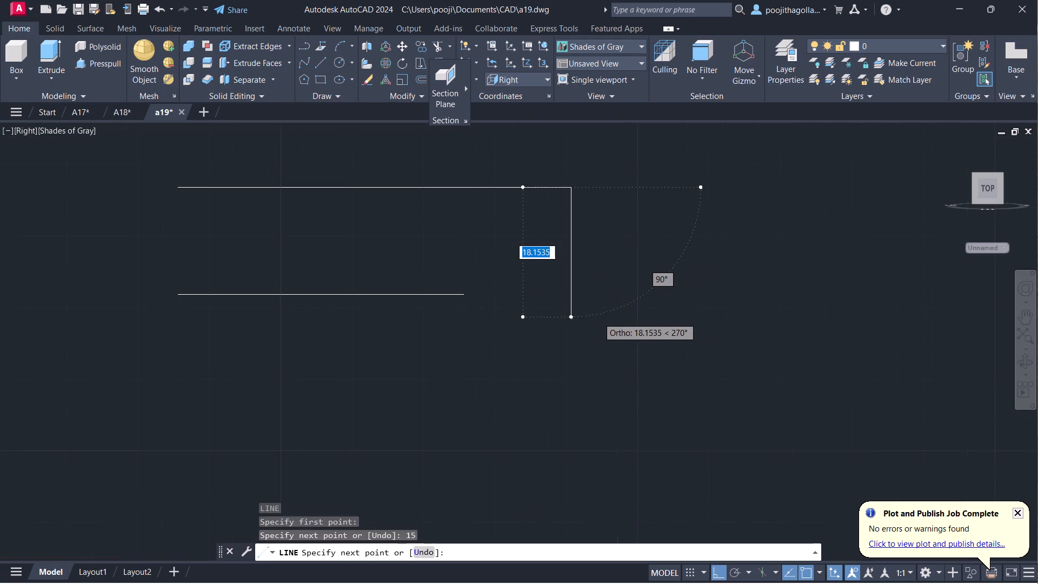
pyautogui.moveTo(583, 298); pyautogui.dragTo(597, 323, button='middle')
pyautogui.write('15')
pyautogui.press('Return')
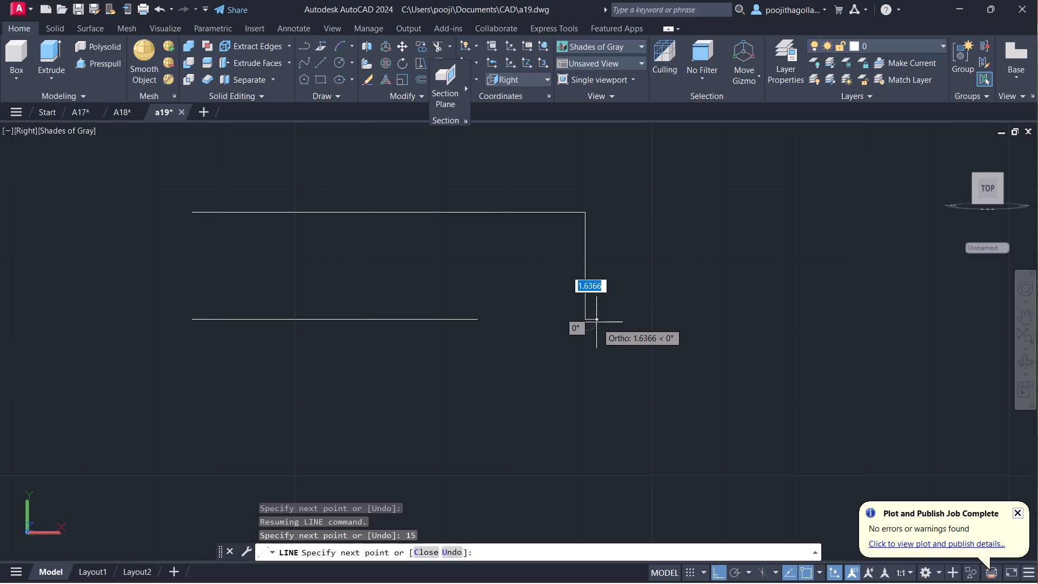
pyautogui.click(478, 316)
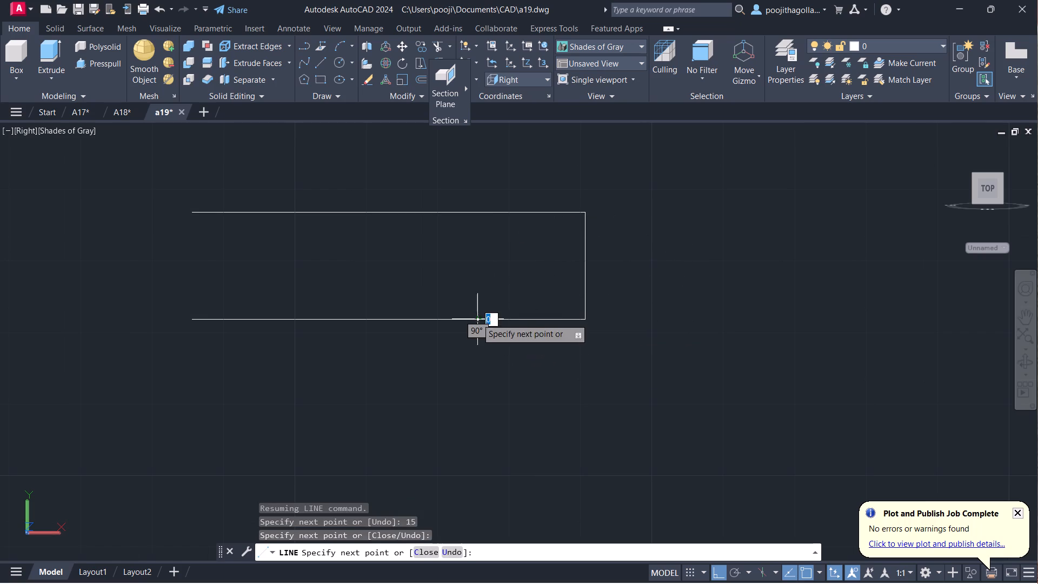
pyautogui.press('Escape')
# Close the profile's open left end with a vertical line between the lower and upper lines' endpoints.
pyautogui.moveTo(429, 355); pyautogui.dragTo(447, 387, button='middle')
pyautogui.press('l')
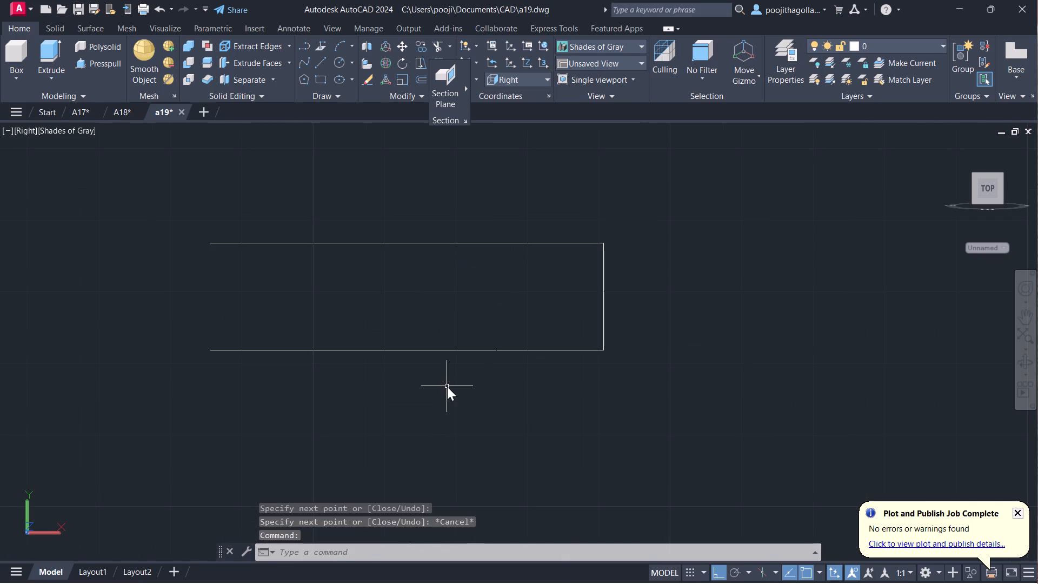
pyautogui.press('Return')
pyautogui.click(211, 349)
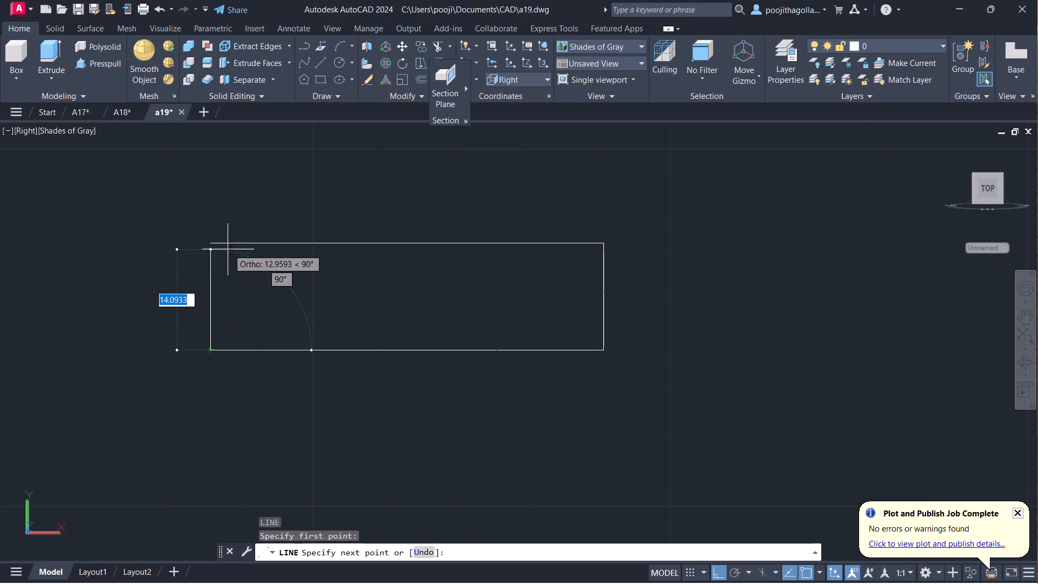
pyautogui.click(214, 241)
pyautogui.press('Escape')
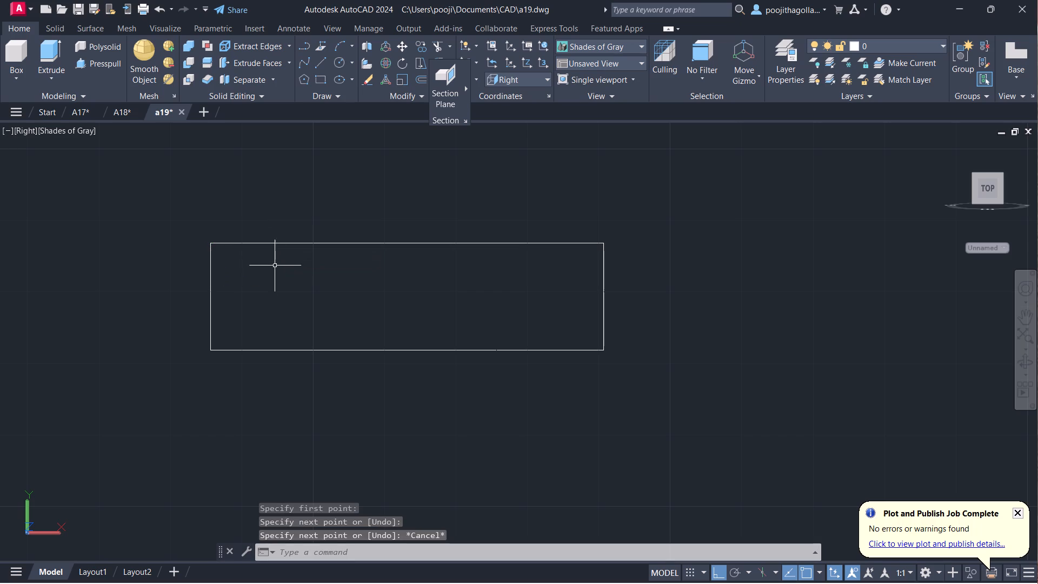
pyautogui.press('Escape')
# Join all the rectangle's line segments into one closed polyline.
pyautogui.scroll(-1, 347, 290)
pyautogui.moveTo(395, 307); pyautogui.dragTo(379, 291, button='middle')
pyautogui.scroll(1, 442, 271)
pyautogui.moveTo(448, 280); pyautogui.dragTo(412, 302, button='middle')
pyautogui.scroll(1, 417, 300)
pyautogui.moveTo(428, 300); pyautogui.dragTo(415, 284, button='middle')
pyautogui.scroll(-1, 415, 284)
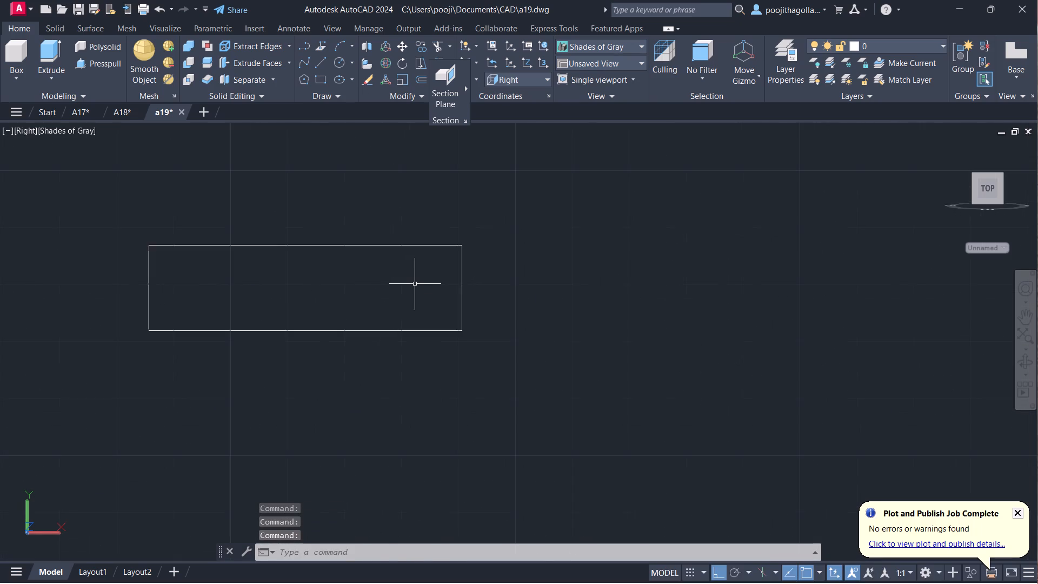
pyautogui.moveTo(421, 282); pyautogui.dragTo(407, 288, button='middle')
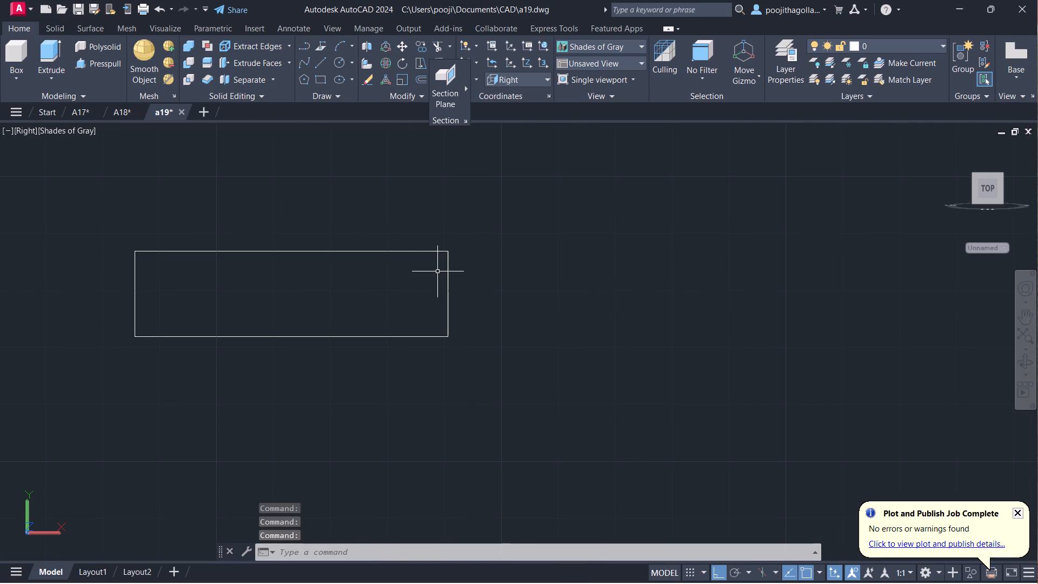
pyautogui.scroll(-1, 438, 272)
pyautogui.moveTo(438, 278); pyautogui.dragTo(449, 252, button='middle')
pyautogui.click(531, 219)
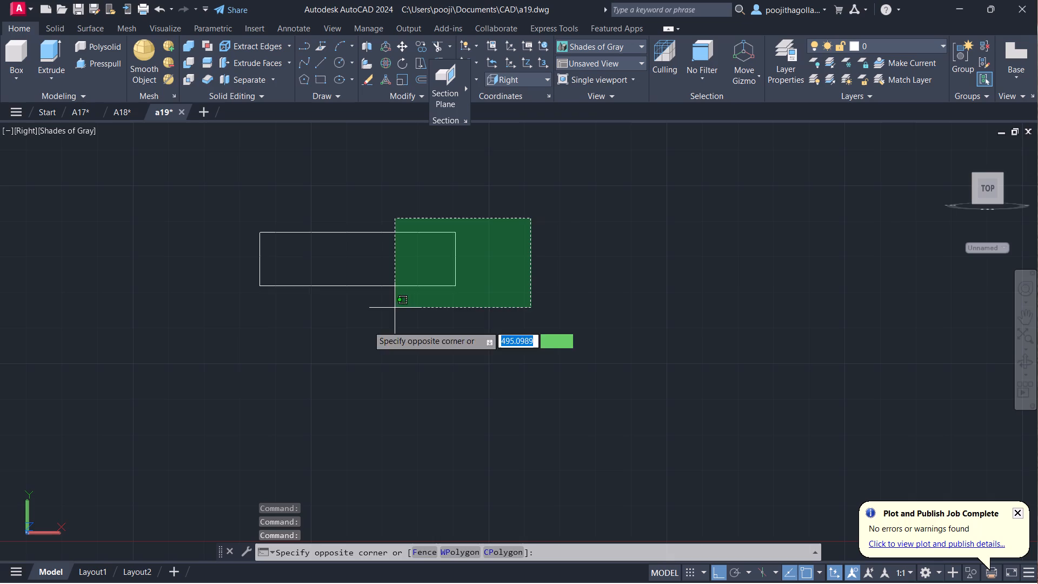
pyautogui.click(192, 357)
pyautogui.press('j')
pyautogui.press('Return')
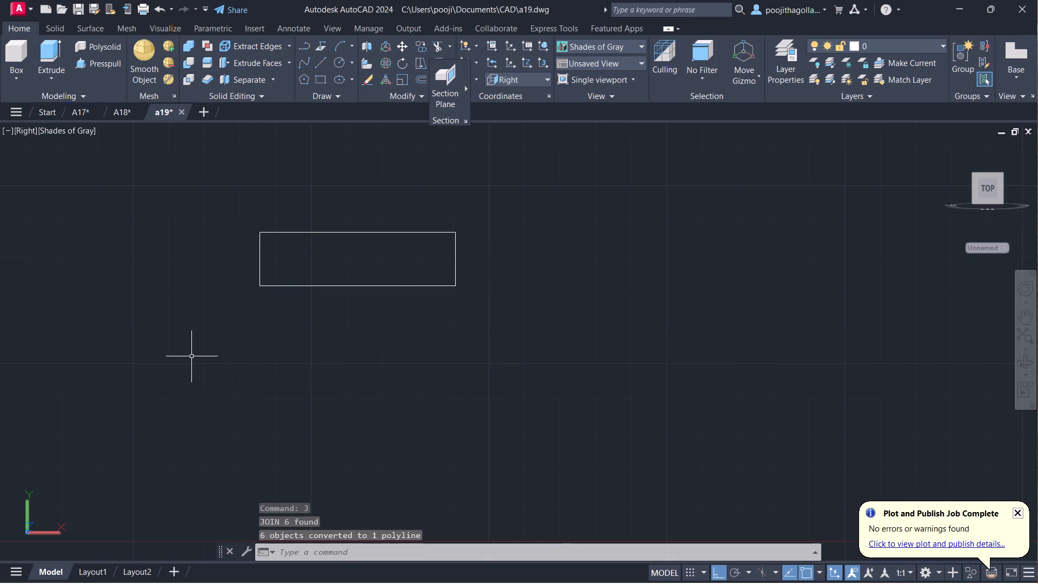
# Extrude the rectangular profile by 62 with Presspull.
pyautogui.click(104, 67)
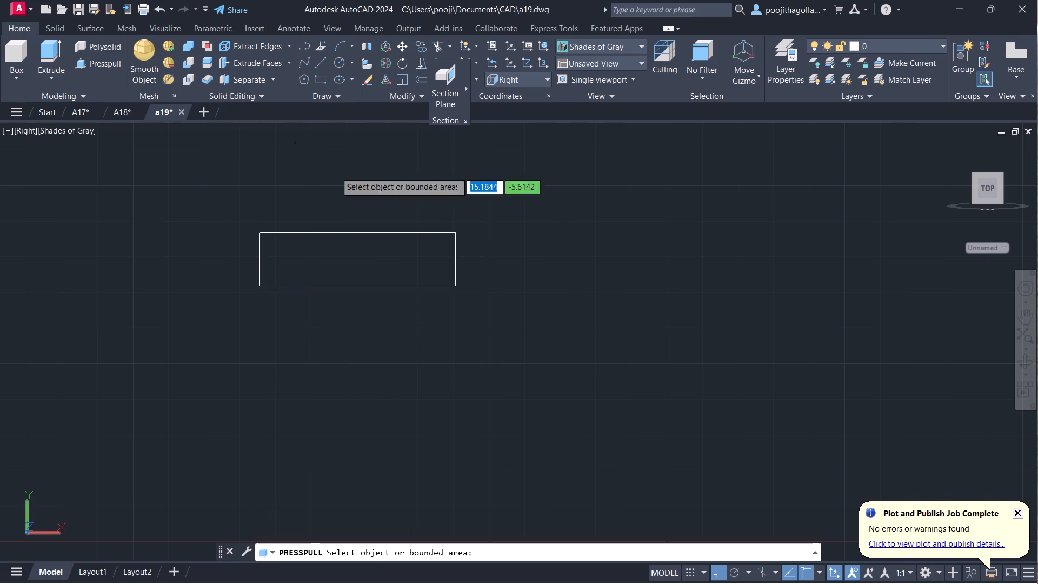
pyautogui.click(448, 252)
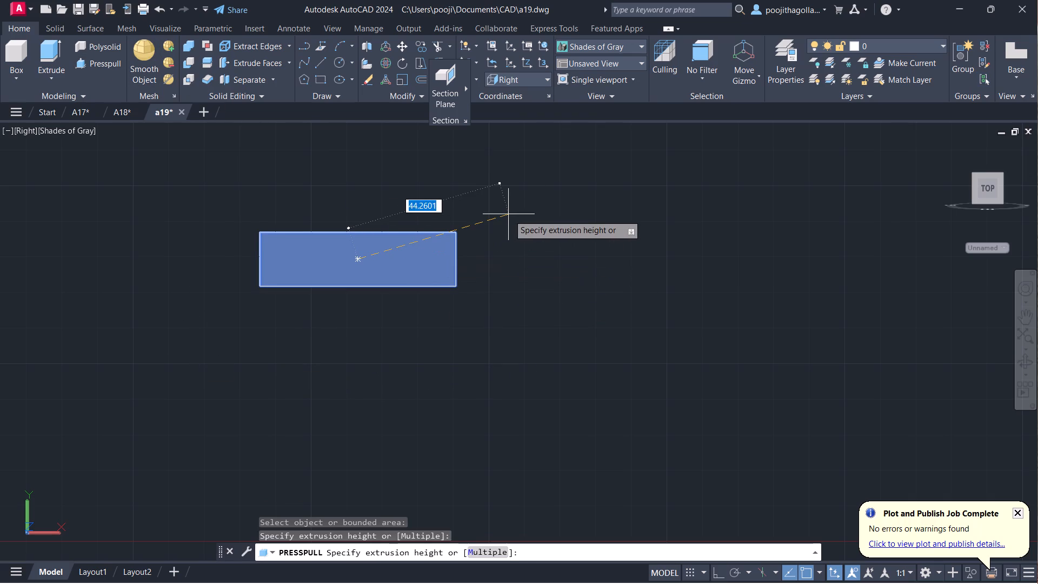
pyautogui.keyDown('shift'); pyautogui.moveTo(509, 215); pyautogui.dragTo(424, 285, button='middle'); pyautogui.keyUp('shift')
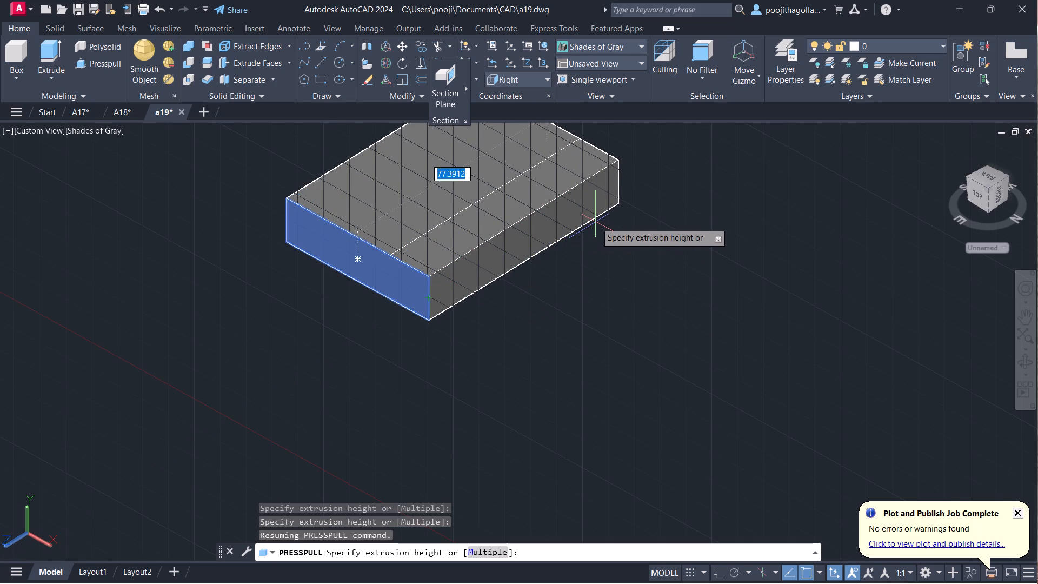
pyautogui.write('62')
pyautogui.press('Return')
pyautogui.scroll(-2, 593, 225)
pyautogui.moveTo(558, 218); pyautogui.dragTo(558, 245, button='middle')
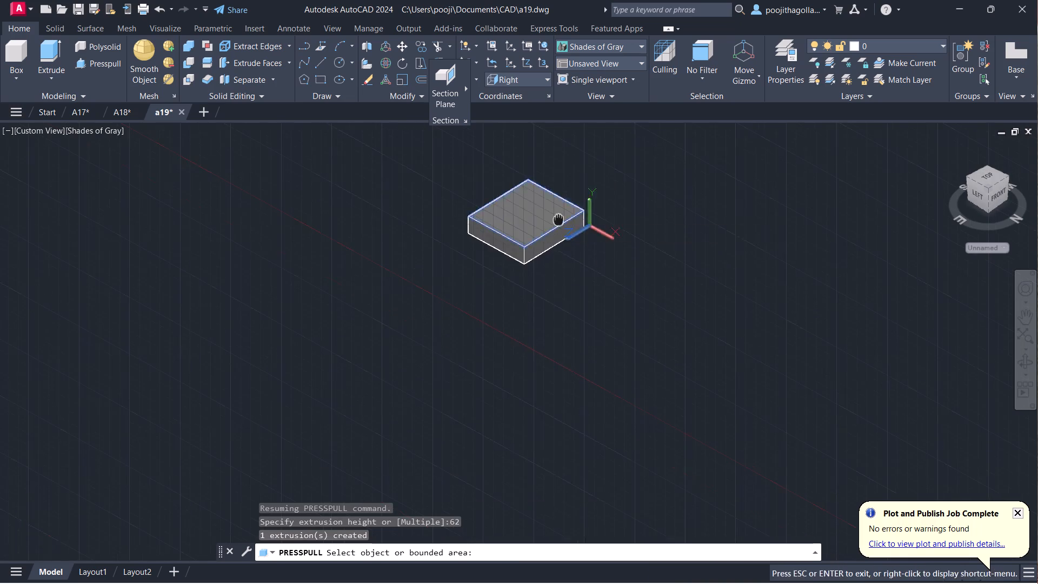
pyautogui.moveTo(558, 245); pyautogui.dragTo(558, 296, button='middle')
pyautogui.scroll(-3, 523, 237)
pyautogui.moveTo(536, 227); pyautogui.dragTo(544, 270, button='middle')
pyautogui.scroll(2, 388, 283)
pyautogui.moveTo(457, 278); pyautogui.dragTo(457, 297, button='middle')
pyautogui.press('Escape')
# Move the extruded rectangular slab by its bottom edge midpoint onto the top edge midpoint of the arched neck block.
pyautogui.moveTo(803, 293); pyautogui.dragTo(797, 294)
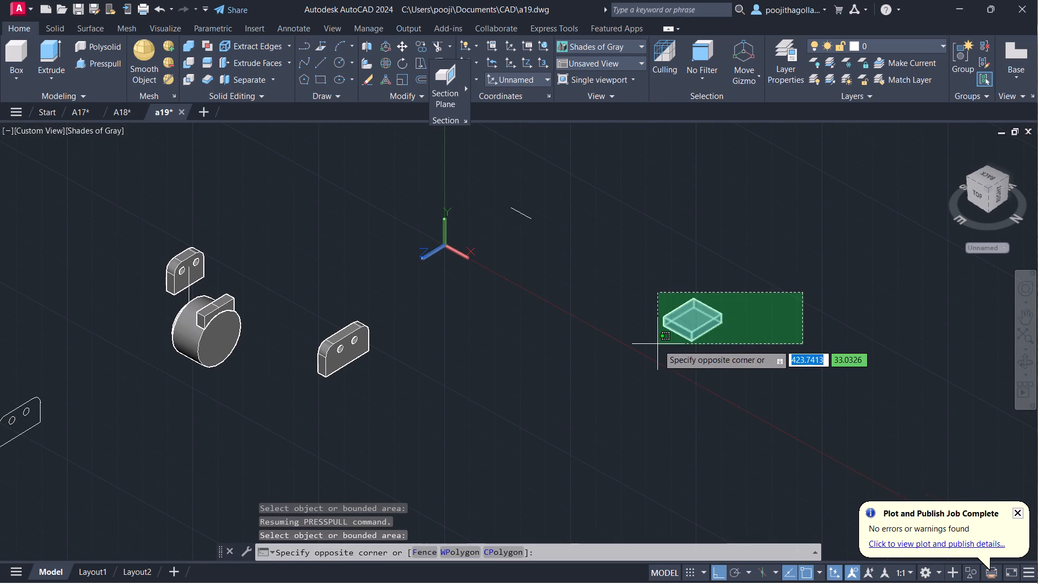
pyautogui.click(658, 344)
pyautogui.press('m')
pyautogui.press('Return')
pyautogui.scroll(2, 693, 334)
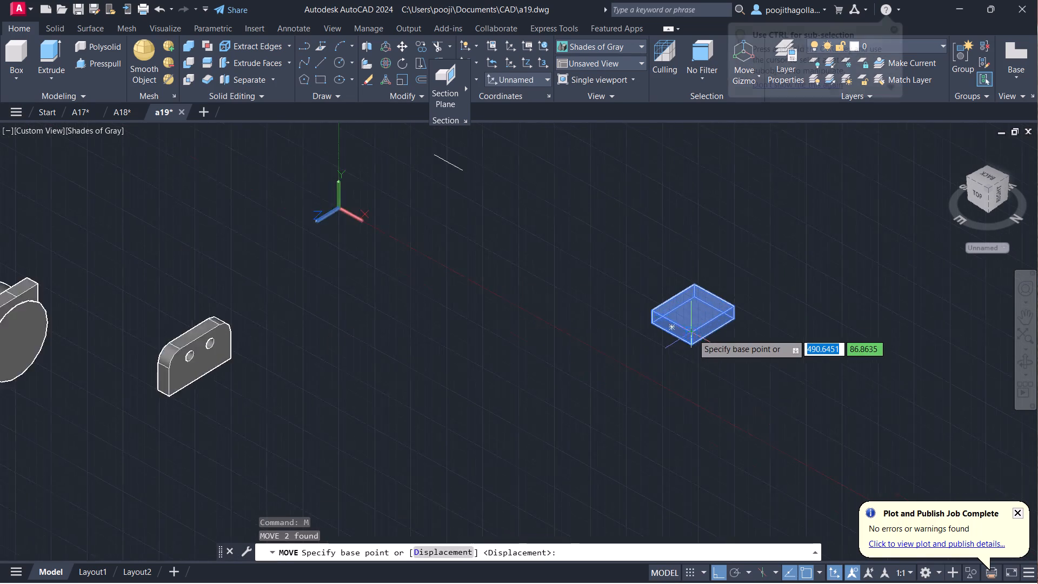
pyautogui.scroll(2, 693, 334)
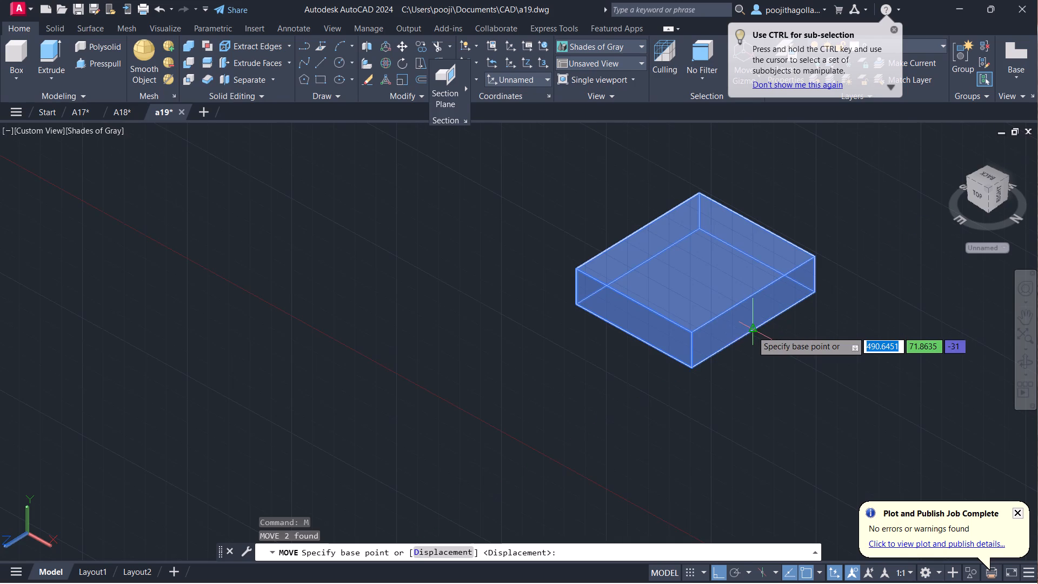
pyautogui.scroll(-4, 752, 331)
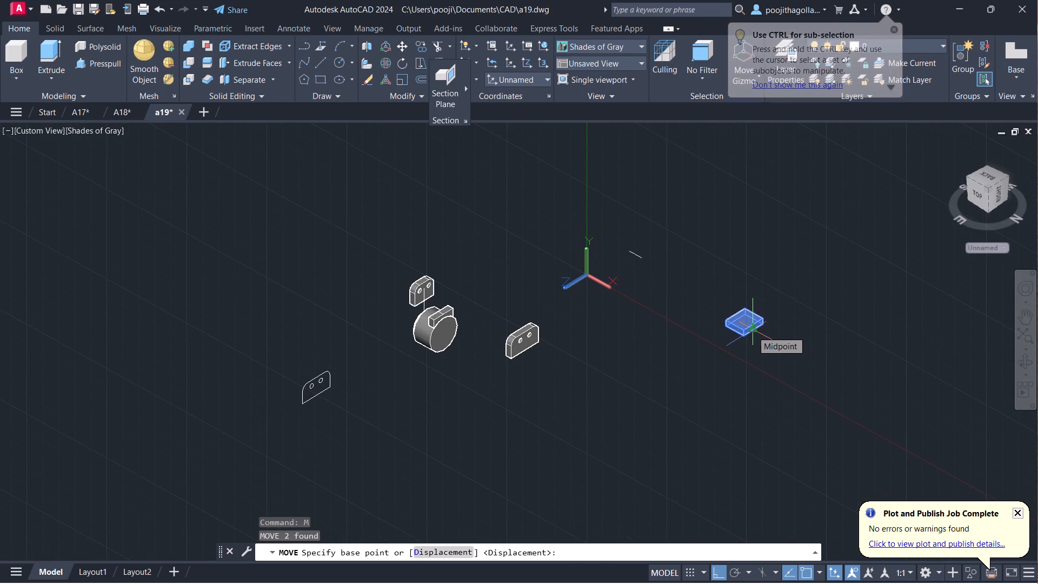
pyautogui.scroll(4, 752, 331)
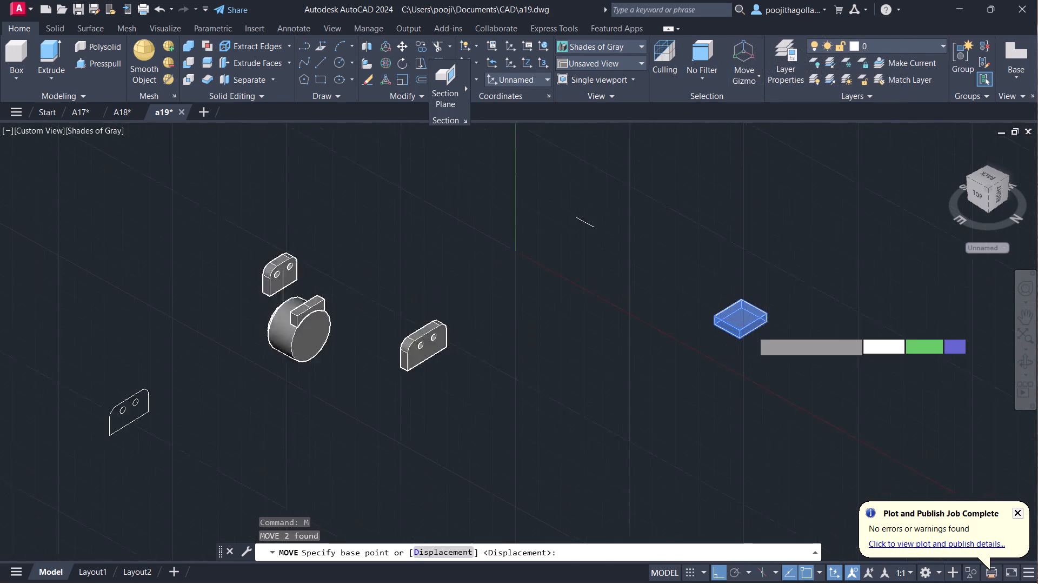
pyautogui.click(754, 329)
pyautogui.scroll(-3, 422, 339)
pyautogui.moveTo(378, 328); pyautogui.dragTo(478, 354, button='middle')
pyautogui.scroll(4, 352, 339)
pyautogui.moveTo(345, 334); pyautogui.dragTo(577, 338, button='middle')
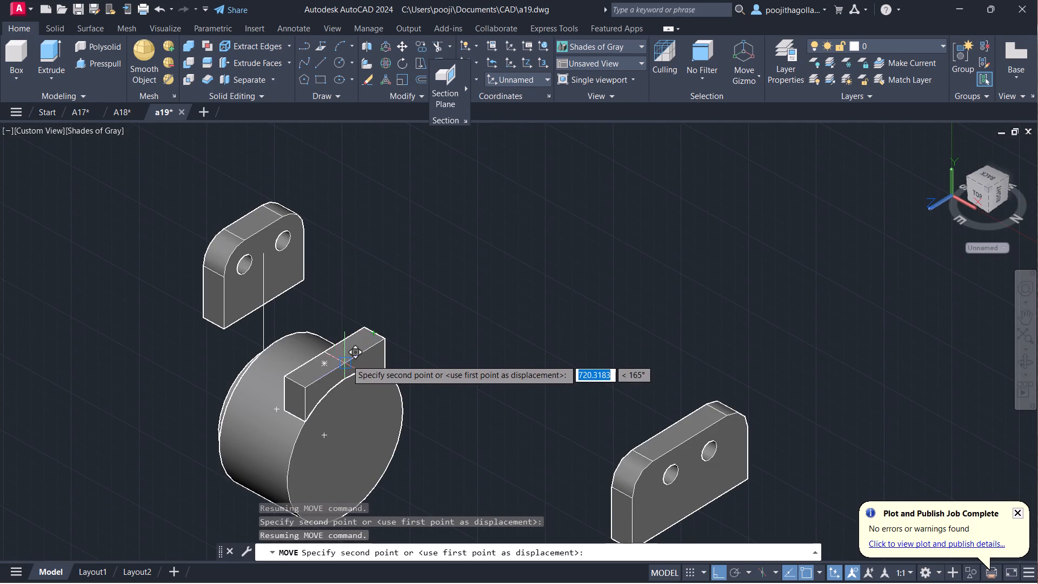
pyautogui.scroll(4, 347, 360)
pyautogui.click(347, 360)
pyautogui.scroll(-4, 347, 359)
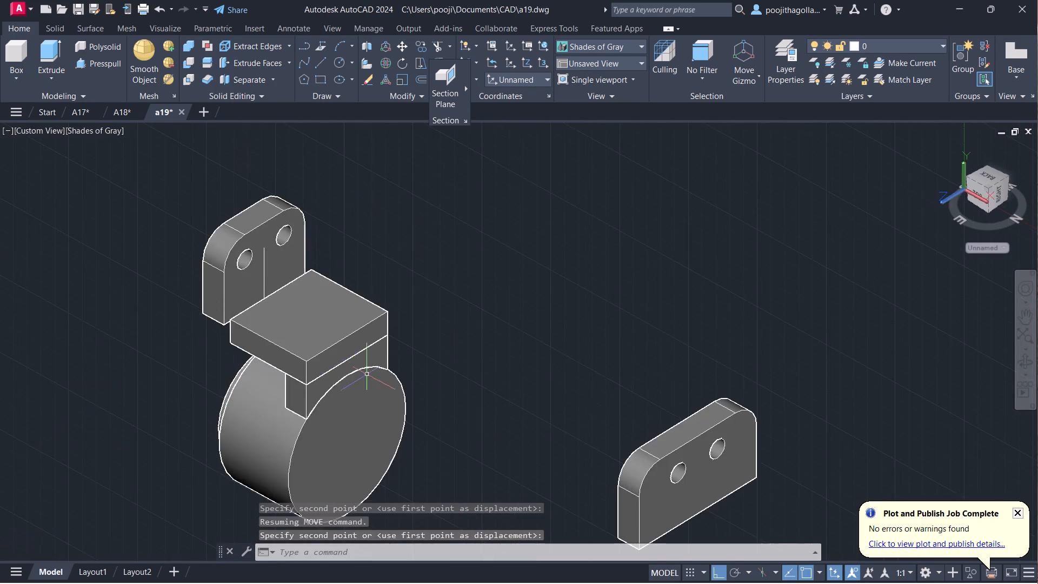
# Presspull one half of the slab's end face beneath the two-hole plate out to the plate's outer face endpoint.
pyautogui.moveTo(371, 375); pyautogui.dragTo(439, 369, button='middle')
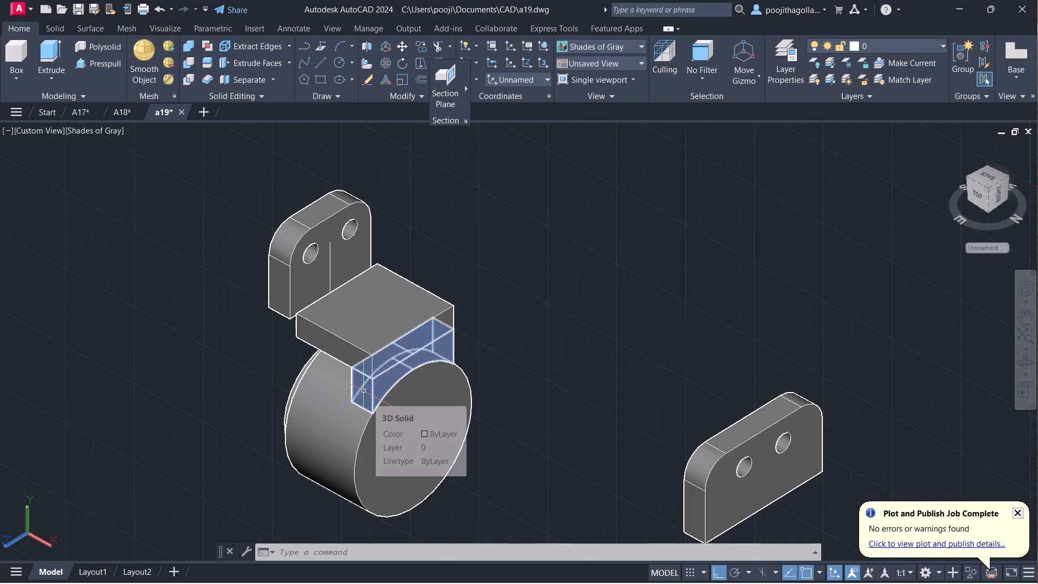
pyautogui.keyDown('shift'); pyautogui.moveTo(306, 415); pyautogui.dragTo(350, 420, button='middle'); pyautogui.keyUp('shift')
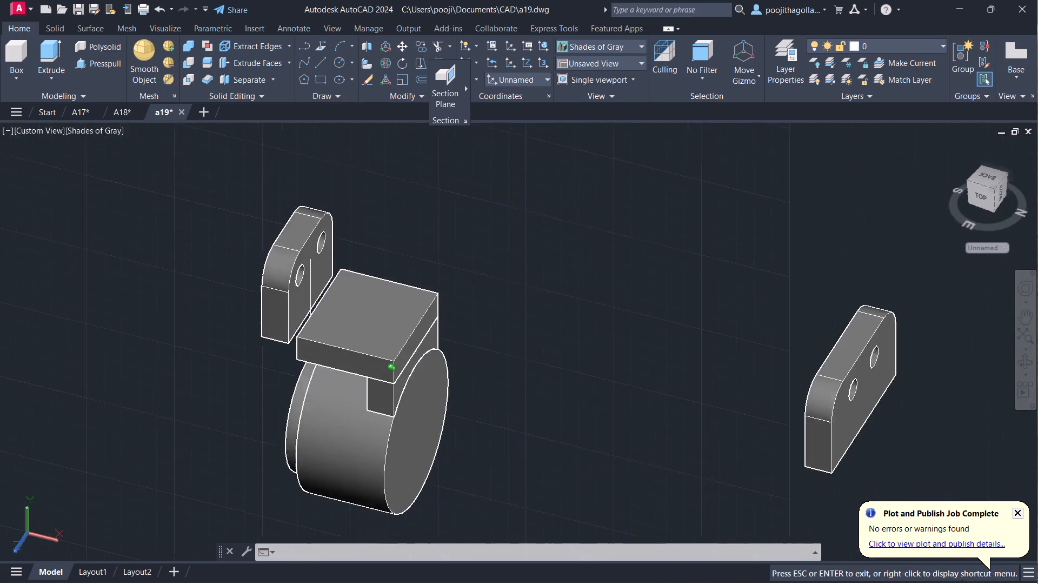
pyautogui.keyDown('shift'); pyautogui.moveTo(350, 420); pyautogui.dragTo(470, 348, button='middle'); pyautogui.keyUp('shift')
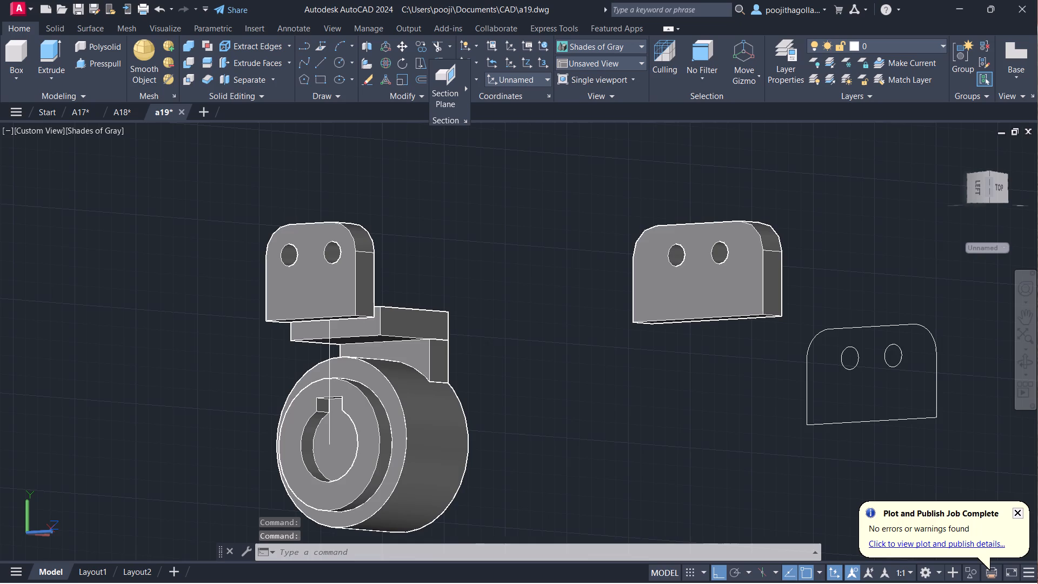
pyautogui.keyDown('shift'); pyautogui.moveTo(449, 324); pyautogui.dragTo(415, 350, button='middle'); pyautogui.keyUp('shift')
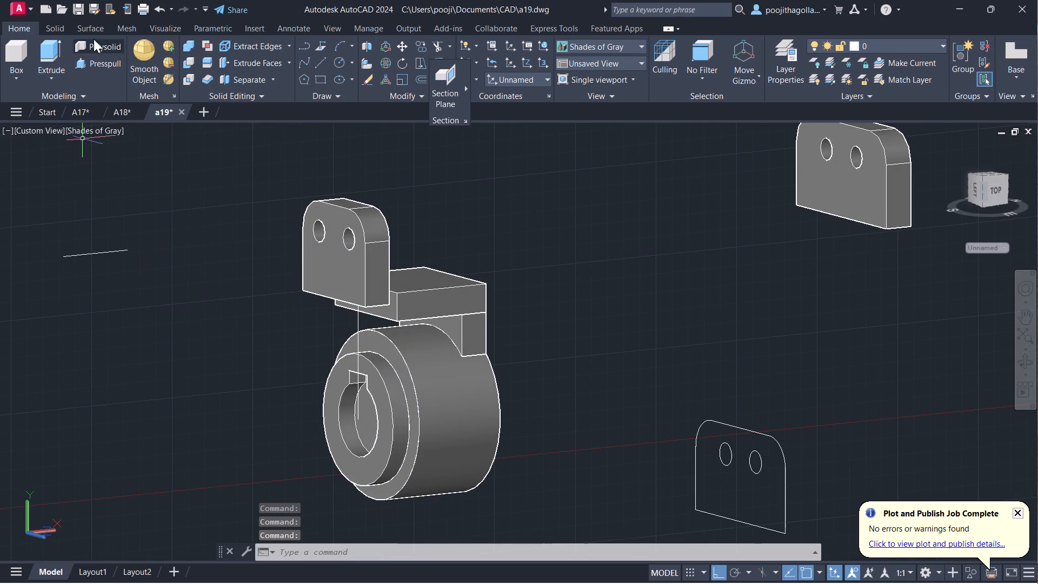
pyautogui.click(95, 59)
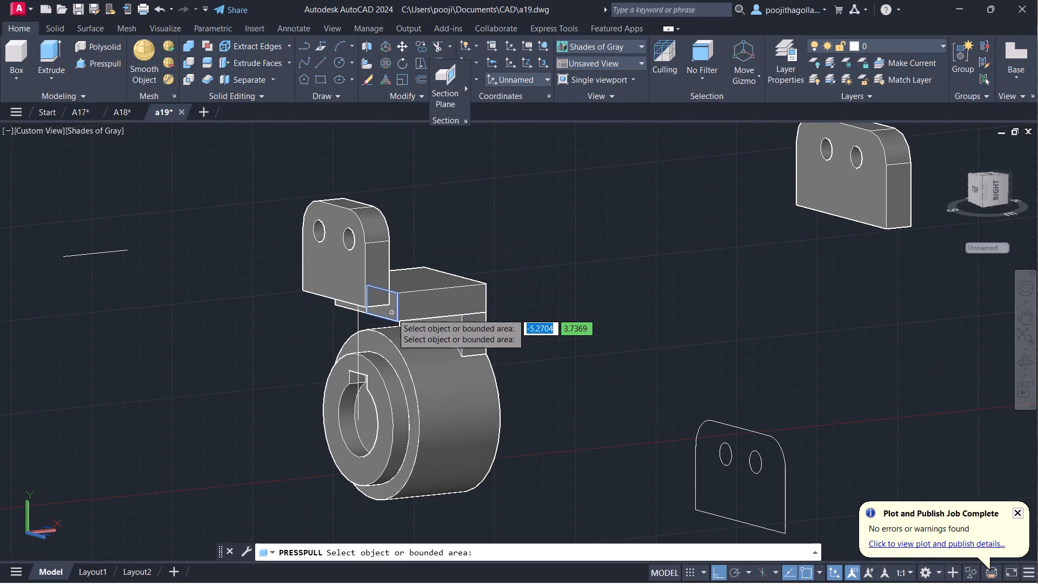
pyautogui.moveTo(392, 313); pyautogui.dragTo(429, 286, button='middle')
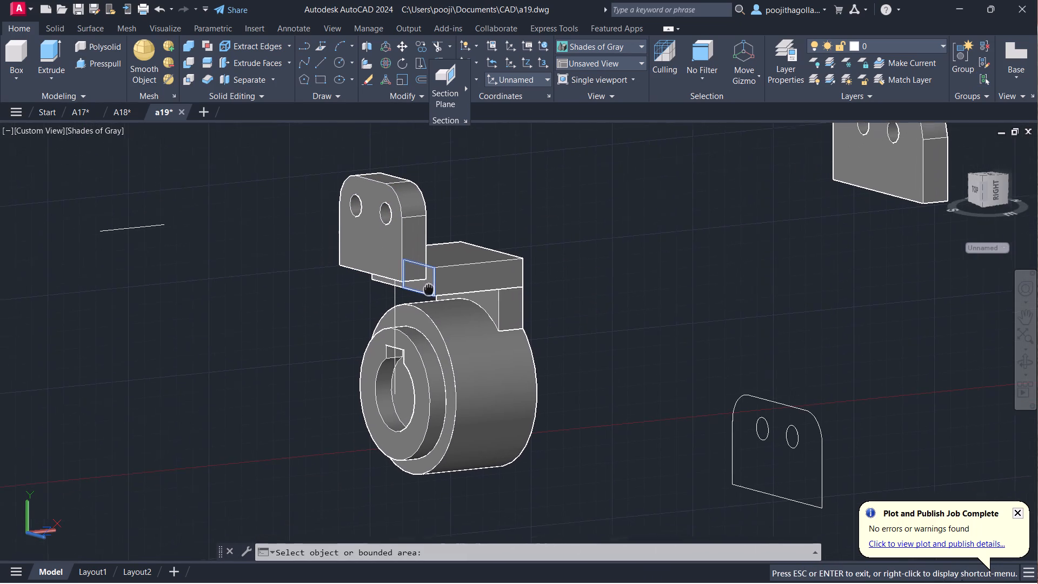
pyautogui.moveTo(429, 286); pyautogui.dragTo(404, 327, button='middle')
pyautogui.moveTo(404, 327); pyautogui.dragTo(385, 329)
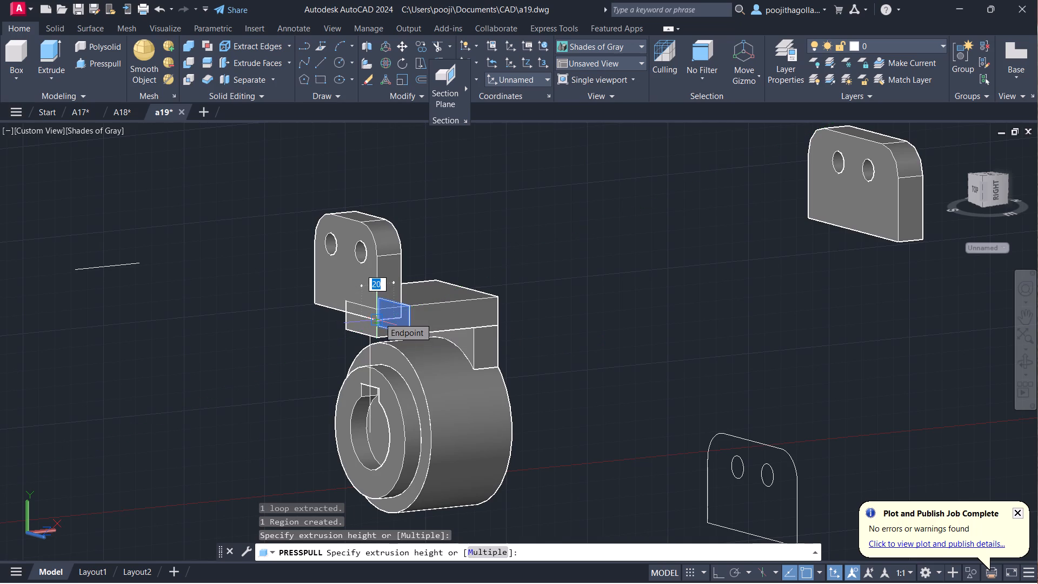
pyautogui.click(379, 317)
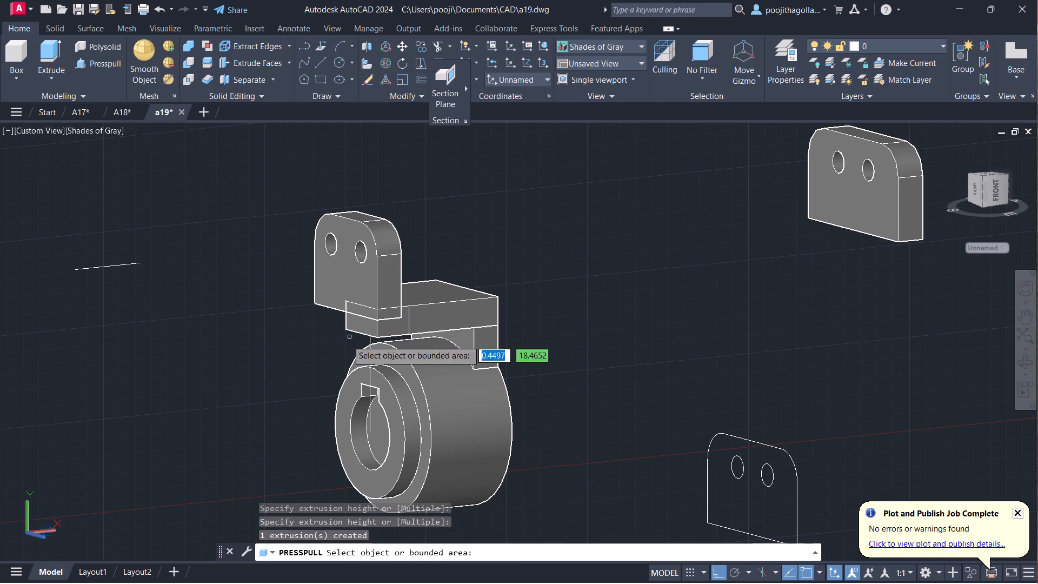
# Presspull the remaining half of the slab's end face out to the same plane as the extended half.
pyautogui.keyDown('shift'); pyautogui.moveTo(329, 355); pyautogui.dragTo(525, 348, button='middle'); pyautogui.keyUp('shift')
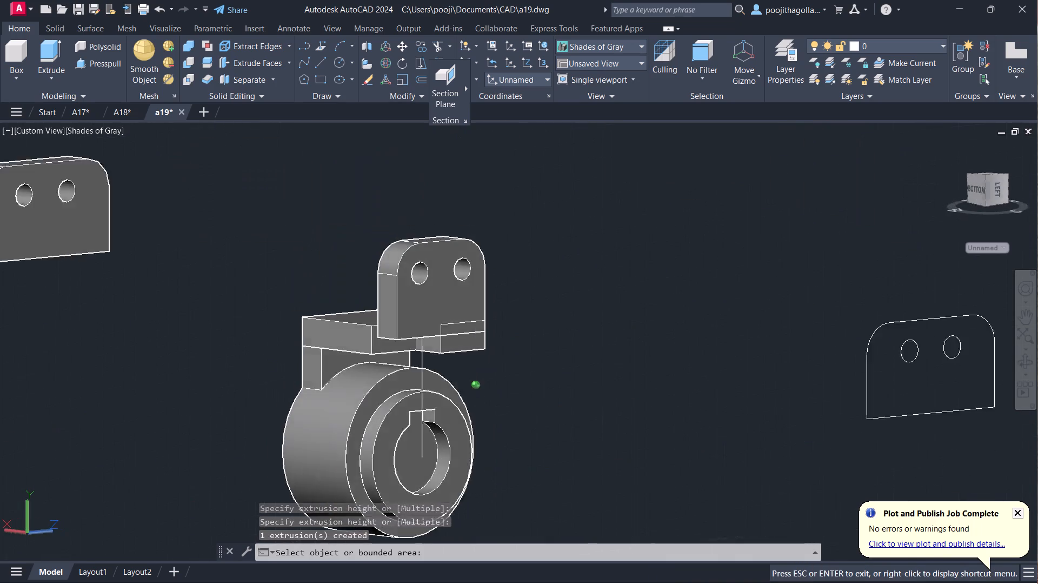
pyautogui.keyDown('shift'); pyautogui.moveTo(525, 348); pyautogui.dragTo(635, 354, button='middle'); pyautogui.keyUp('shift')
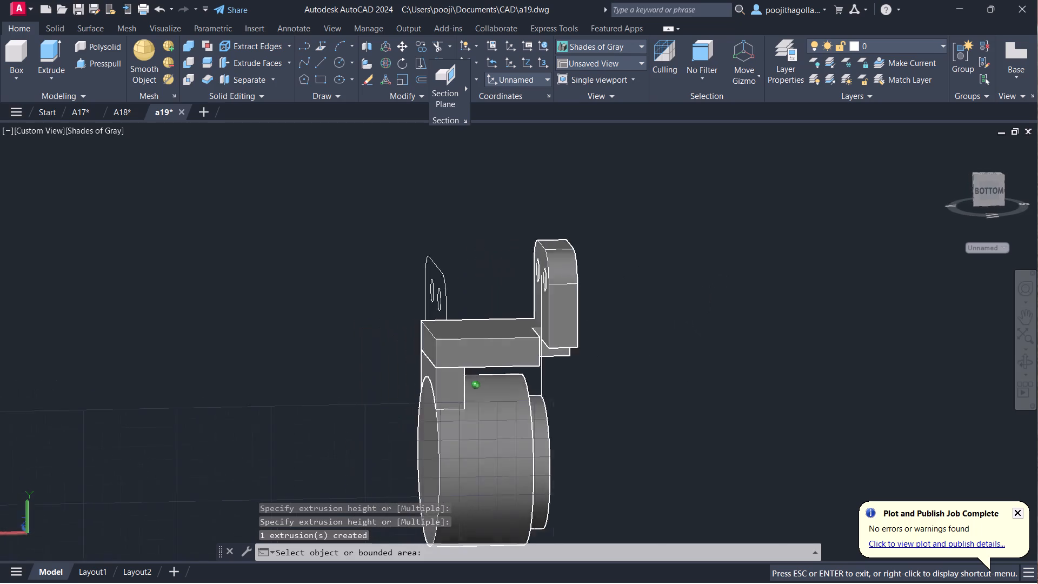
pyautogui.keyDown('shift'); pyautogui.moveTo(635, 354); pyautogui.dragTo(672, 351, button='middle'); pyautogui.keyUp('shift')
pyautogui.keyDown('shift'); pyautogui.moveTo(651, 350); pyautogui.dragTo(535, 360, button='middle'); pyautogui.keyUp('shift')
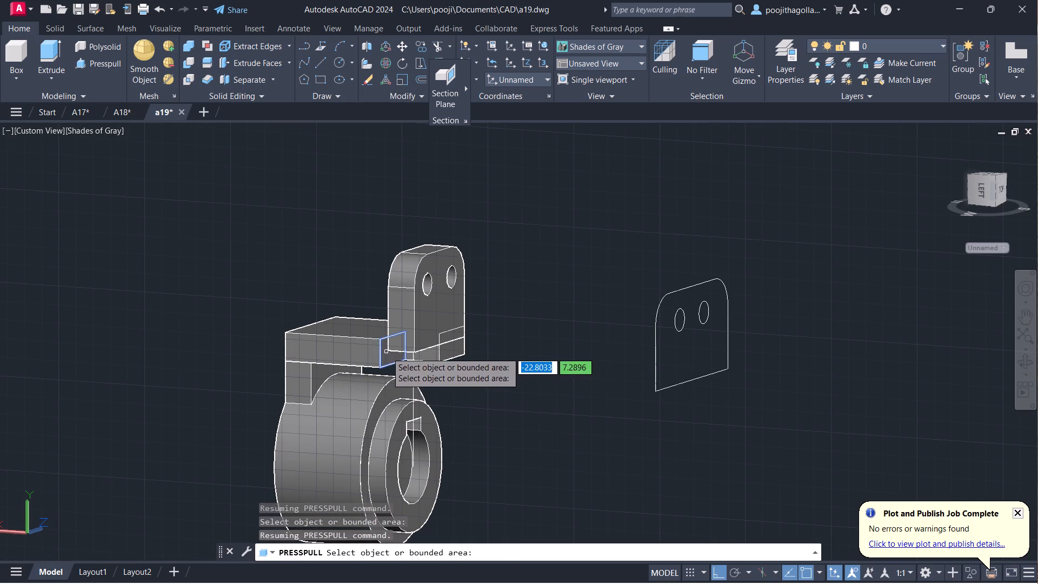
pyautogui.click(387, 352)
pyautogui.click(412, 350)
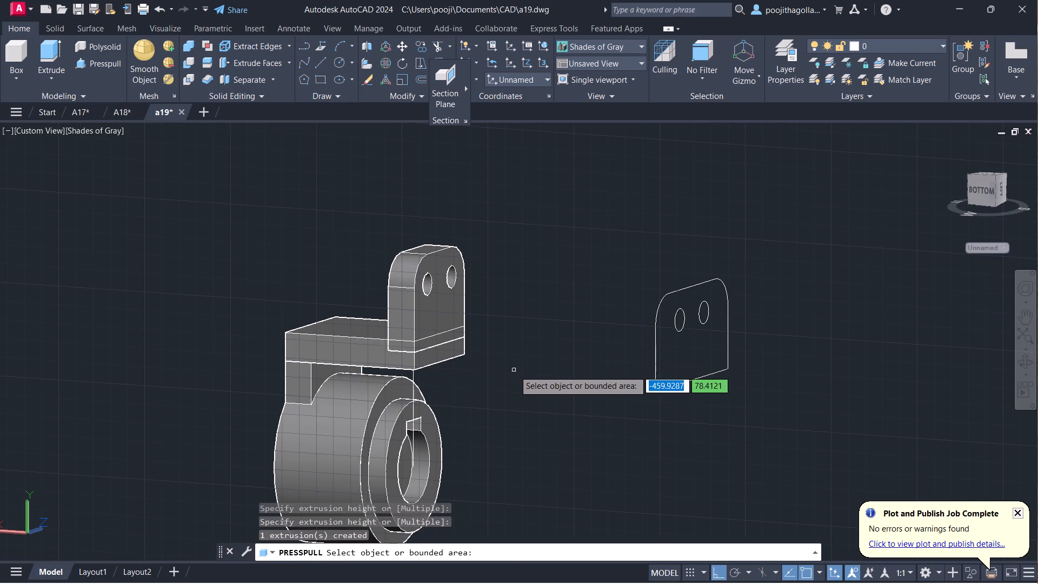
pyautogui.press('Escape')
# Erase the spare two-hole plate solid and the flat plate outline together with its hole circles.
pyautogui.keyDown('shift'); pyautogui.moveTo(594, 419); pyautogui.dragTo(418, 441, button='middle'); pyautogui.keyUp('shift')
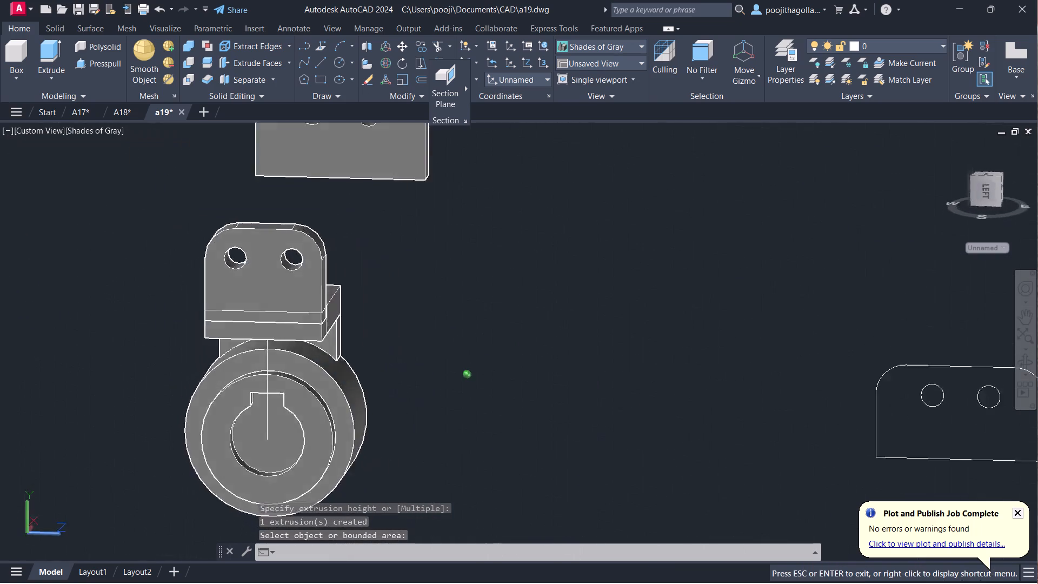
pyautogui.keyDown('shift'); pyautogui.moveTo(418, 441); pyautogui.dragTo(306, 436, button='middle'); pyautogui.keyUp('shift')
pyautogui.scroll(2, 469, 342)
pyautogui.moveTo(498, 316); pyautogui.dragTo(478, 381, button='middle')
pyautogui.scroll(-1, 483, 358)
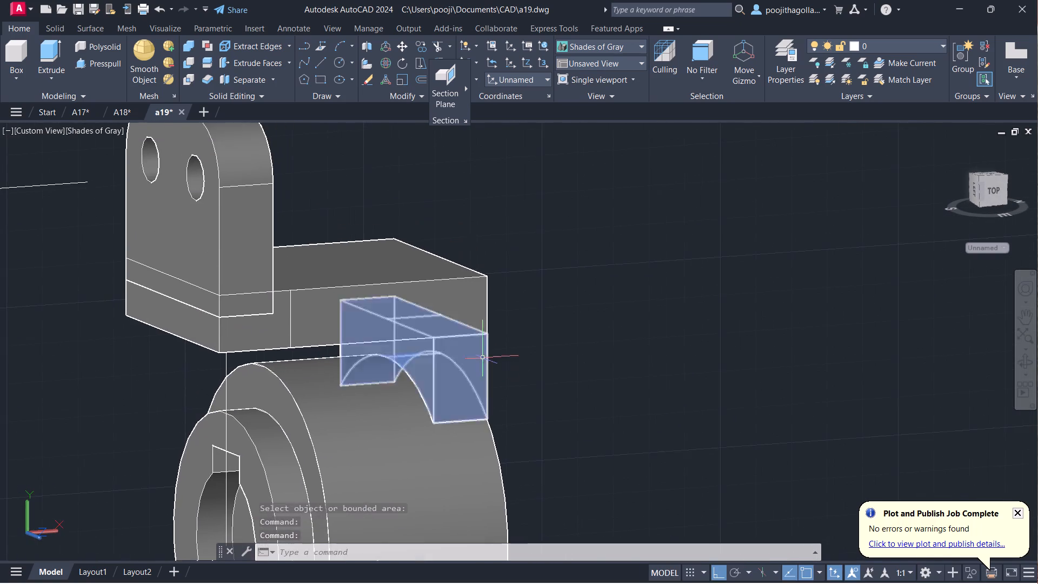
pyautogui.scroll(-2, 483, 358)
pyautogui.moveTo(483, 373); pyautogui.dragTo(465, 331, button='middle')
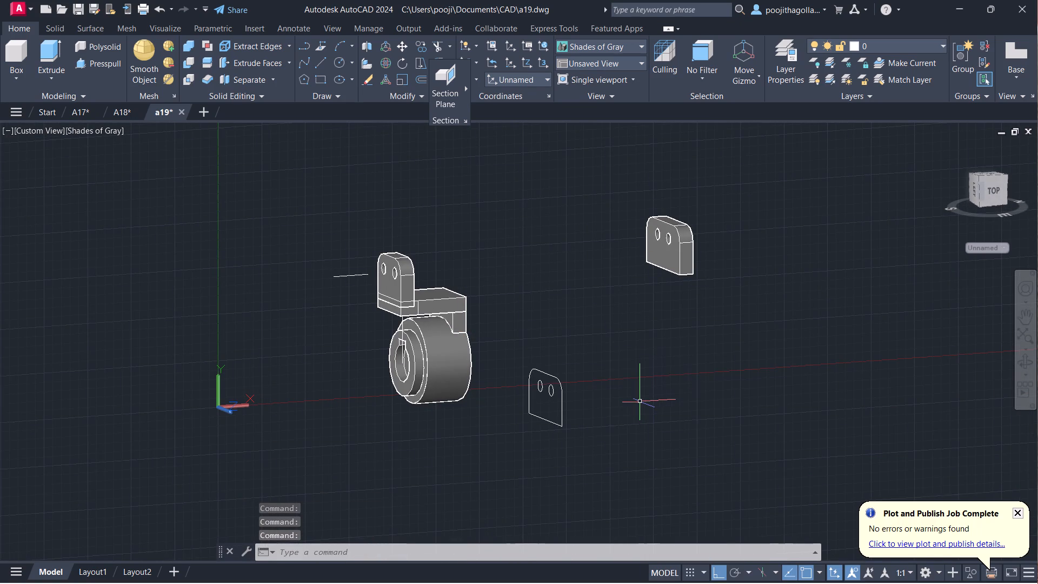
pyautogui.click(641, 397)
pyautogui.click(525, 450)
pyautogui.click(726, 222)
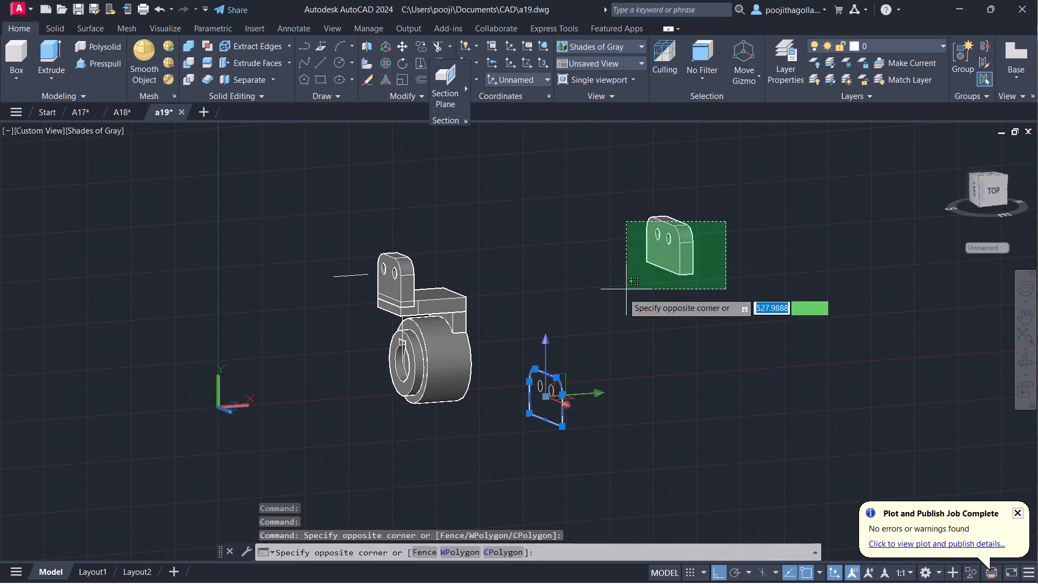
pyautogui.click(616, 297)
pyautogui.press('Delete')
pyautogui.moveTo(577, 367); pyautogui.dragTo(572, 370)
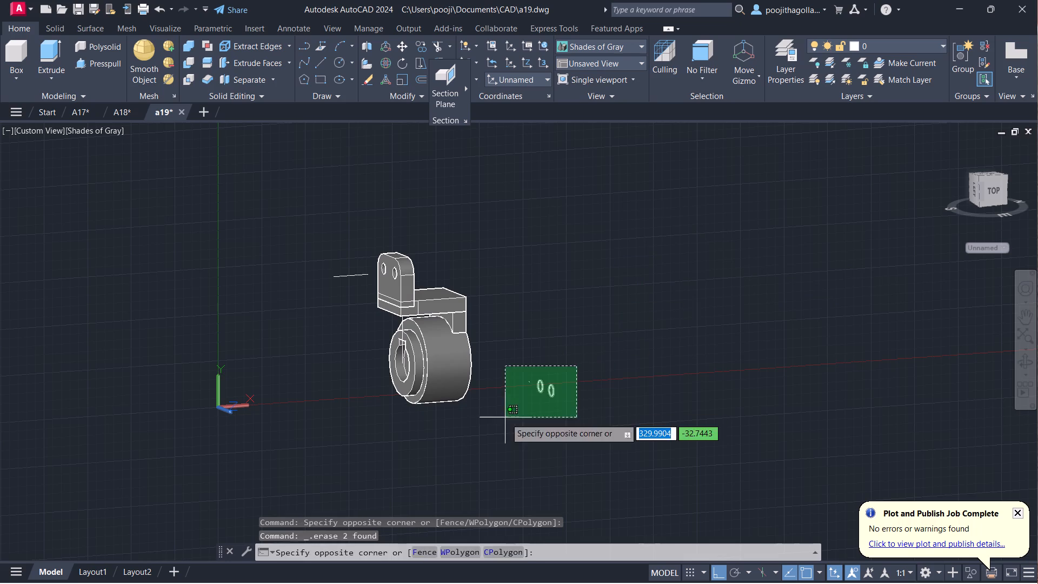
pyautogui.click(505, 418)
pyautogui.press('Delete')
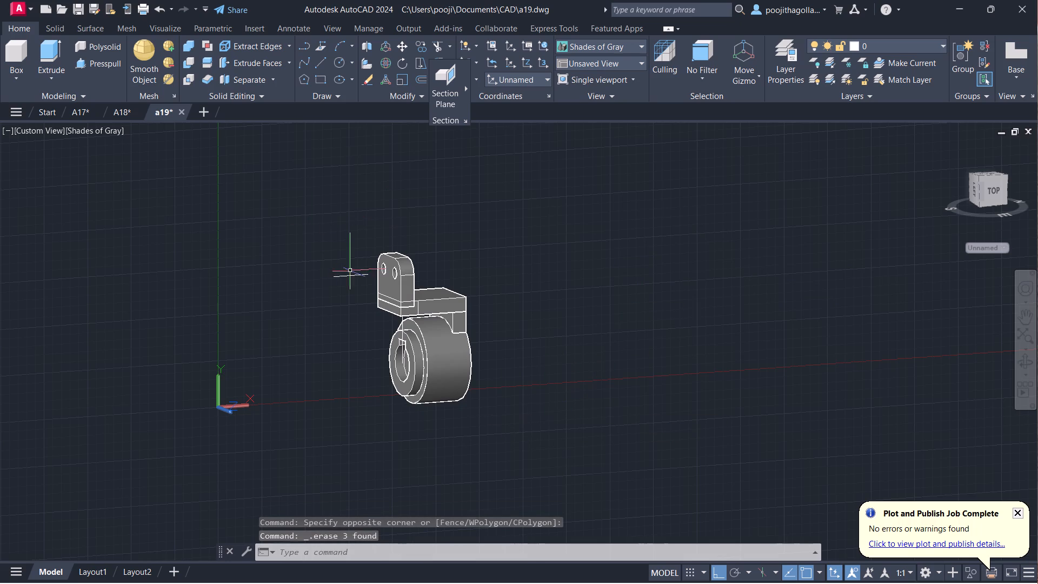
# Erase the stray line beside the upright plate and the leftover geometry far away from the model.
pyautogui.click(350, 271)
pyautogui.click(312, 315)
pyautogui.press('Delete')
pyautogui.scroll(-4, 348, 354)
pyautogui.scroll(-3, 485, 388)
pyautogui.scroll(4, 427, 365)
pyautogui.moveTo(418, 378); pyautogui.dragTo(405, 383)
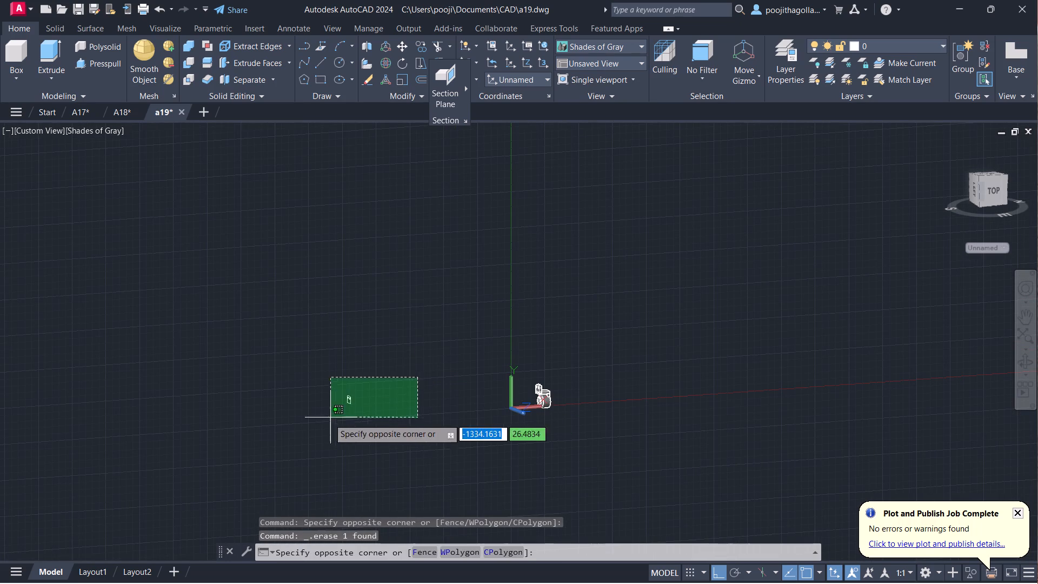
pyautogui.click(320, 424)
pyautogui.press('Delete')
# Erase the vertical construction line running from the bore's centre up through the plate.
pyautogui.scroll(6, 423, 370)
pyautogui.scroll(1, 958, 496)
pyautogui.moveTo(958, 496); pyautogui.dragTo(427, 157, button='middle')
pyautogui.scroll(-3, 621, 343)
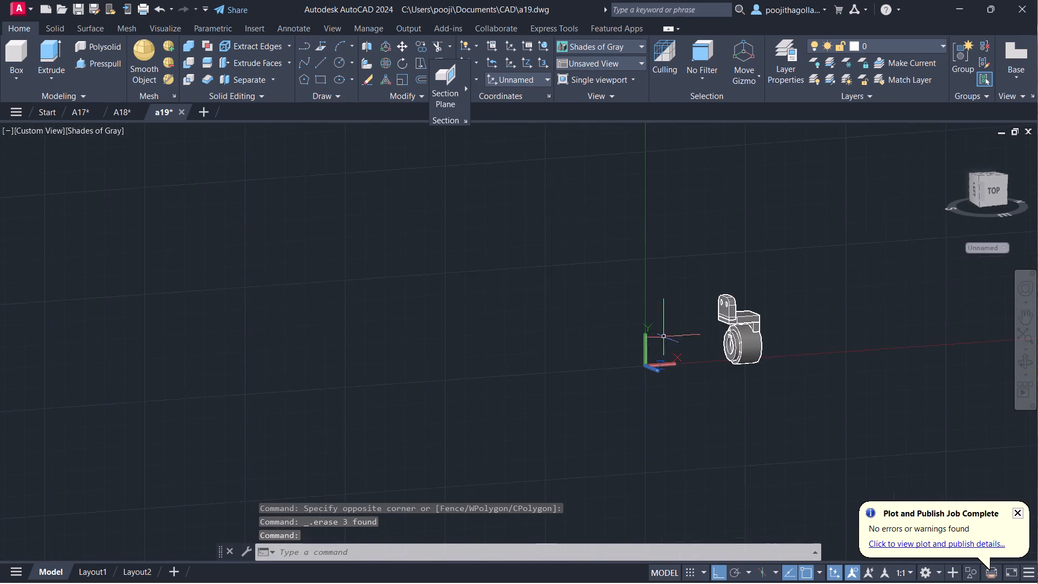
pyautogui.scroll(-1, 670, 333)
pyautogui.moveTo(674, 331); pyautogui.dragTo(440, 280, button='middle')
pyautogui.scroll(4, 427, 276)
pyautogui.moveTo(591, 293); pyautogui.dragTo(537, 294, button='middle')
pyautogui.scroll(2, 582, 283)
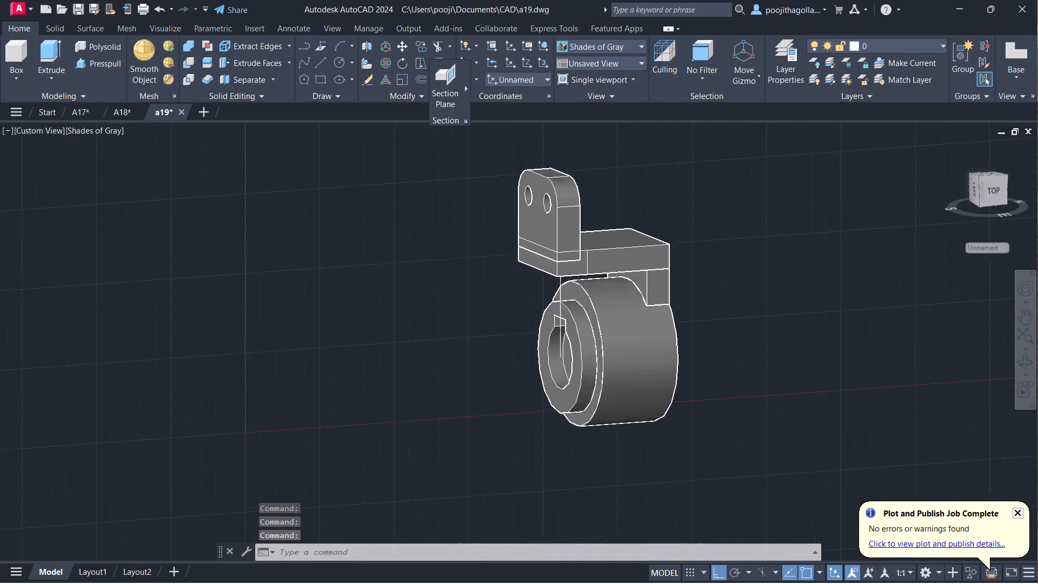
pyautogui.scroll(2, 582, 283)
pyautogui.click(520, 288)
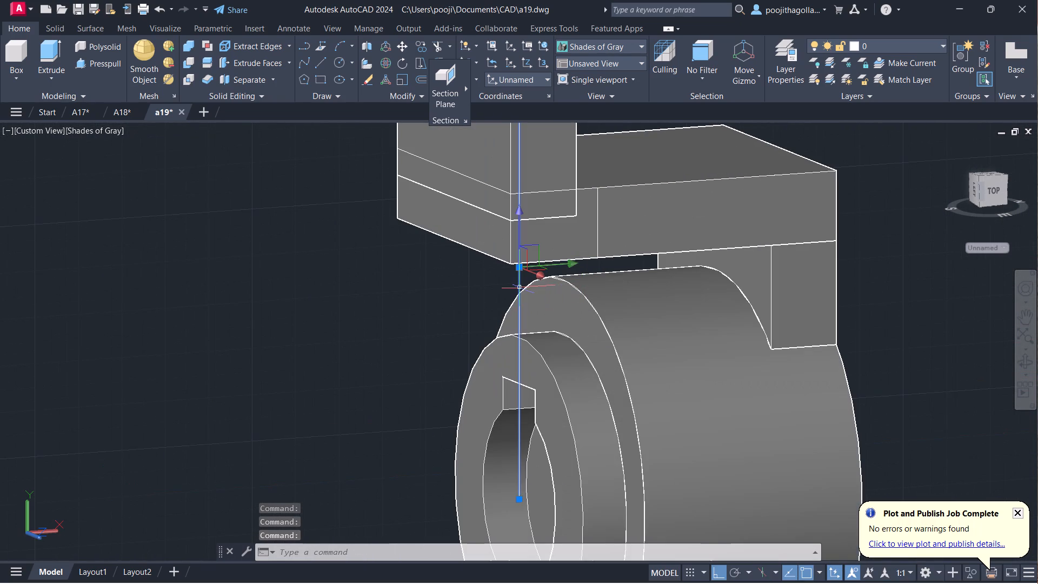
pyautogui.press('Delete')
# Union the cylinder, neck block, slab, its extensions and the two-hole plate into a single solid.
pyautogui.scroll(-2, 535, 280)
pyautogui.moveTo(600, 238); pyautogui.dragTo(529, 221, button='middle')
pyautogui.scroll(1, 529, 221)
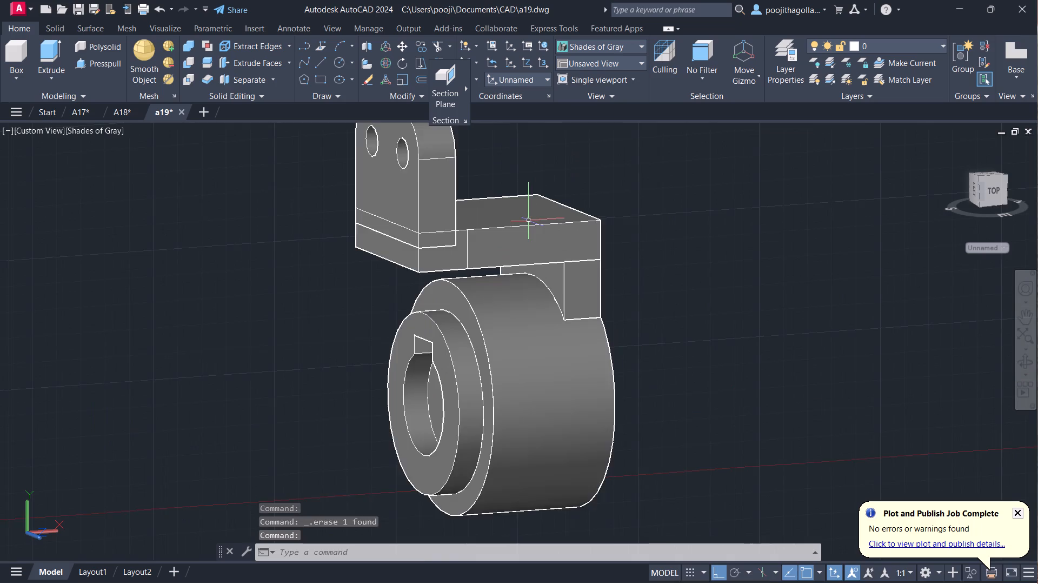
pyautogui.scroll(1, 529, 221)
pyautogui.moveTo(525, 236); pyautogui.dragTo(496, 262, button='middle')
pyautogui.moveTo(519, 251); pyautogui.dragTo(386, 236, button='middle')
pyautogui.scroll(-3, 464, 239)
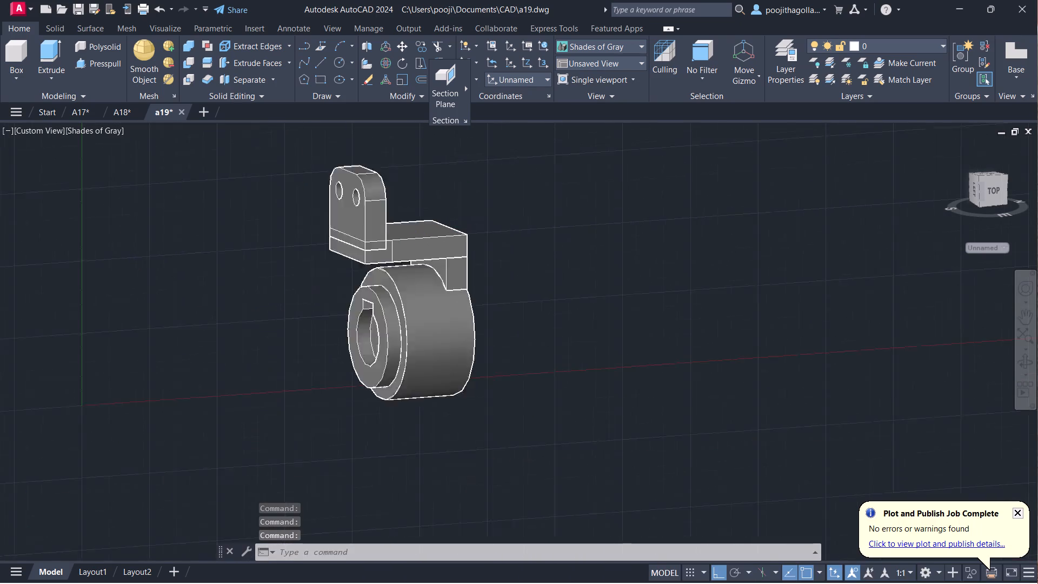
pyautogui.moveTo(469, 259); pyautogui.dragTo(462, 249, button='middle')
pyautogui.write('UNI')
pyautogui.press('Return')
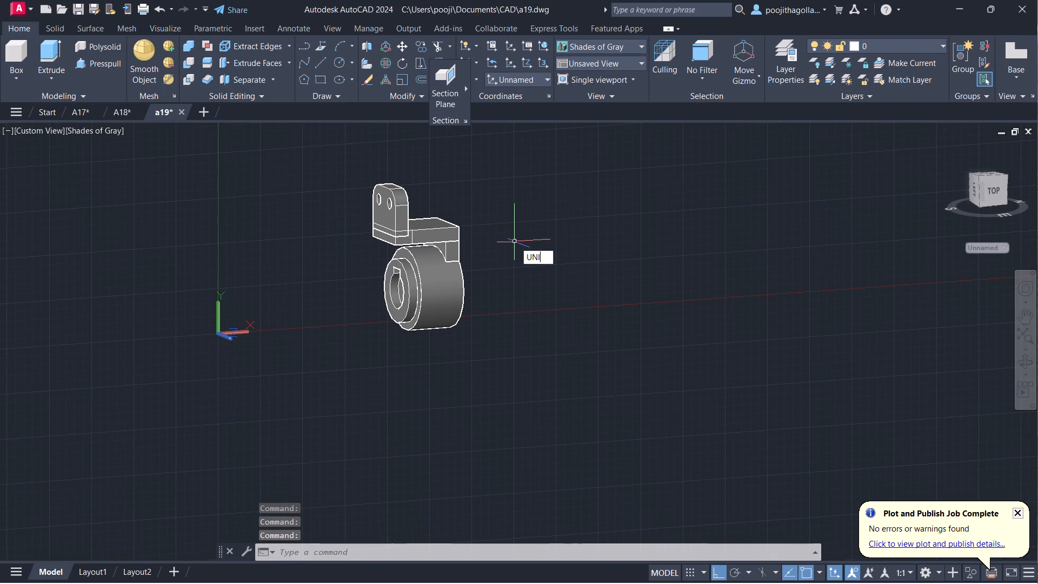
pyautogui.moveTo(511, 198); pyautogui.dragTo(497, 222)
pyautogui.click(272, 422)
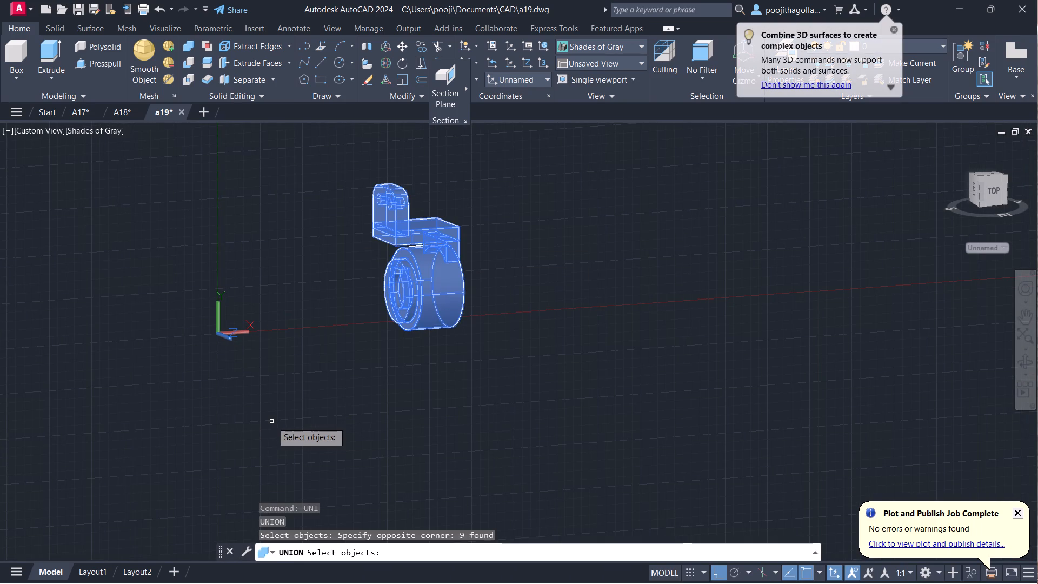
pyautogui.press('Return')
pyautogui.scroll(3, 407, 251)
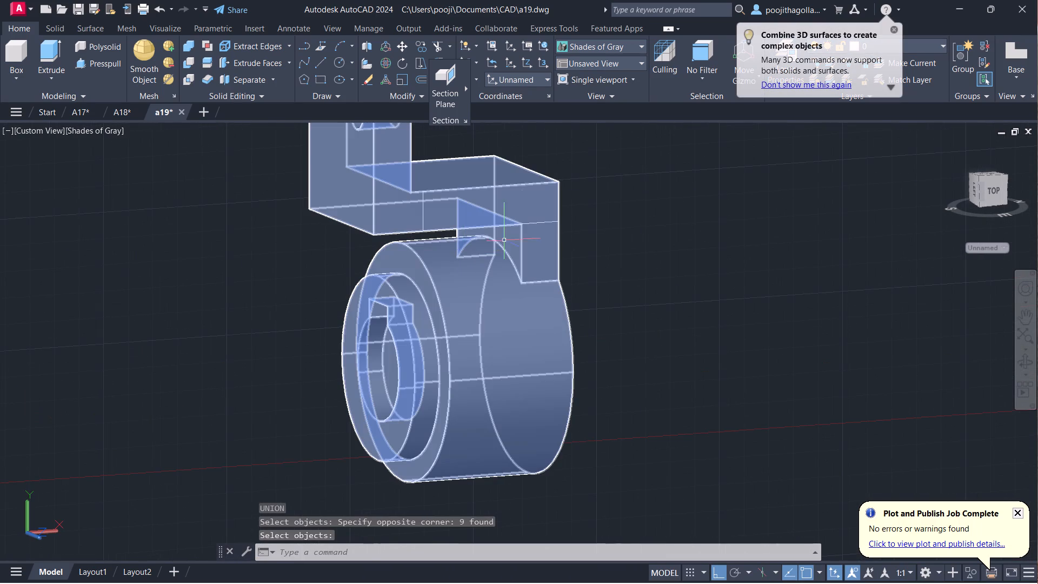
pyautogui.moveTo(576, 227); pyautogui.dragTo(474, 281, button='middle')
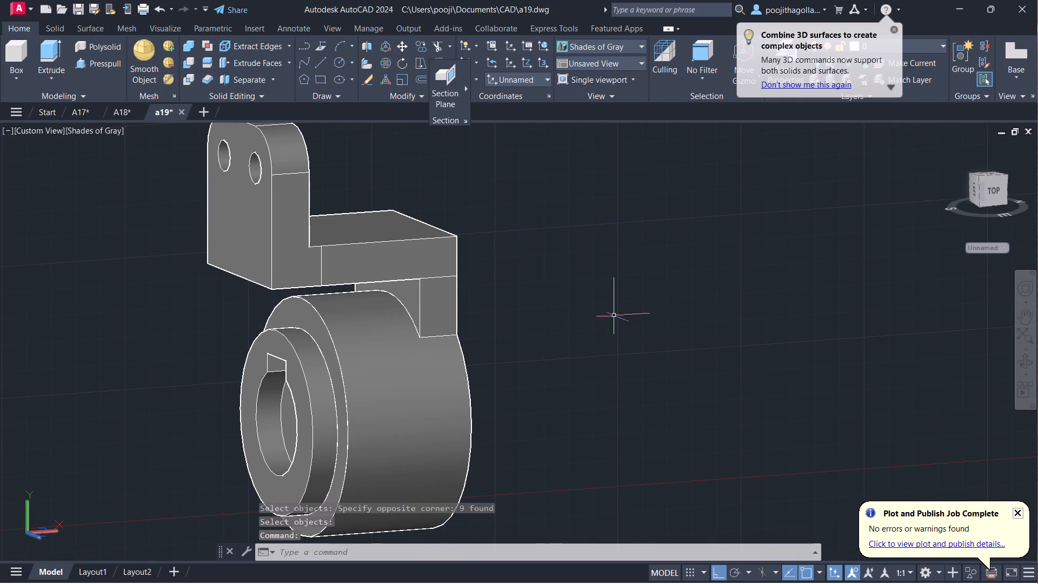
# Fillet the slab's top outer edge, at the end opposite the upright two-hole plate, with a radius of 16.
pyautogui.moveTo(620, 323); pyautogui.dragTo(623, 312, button='middle')
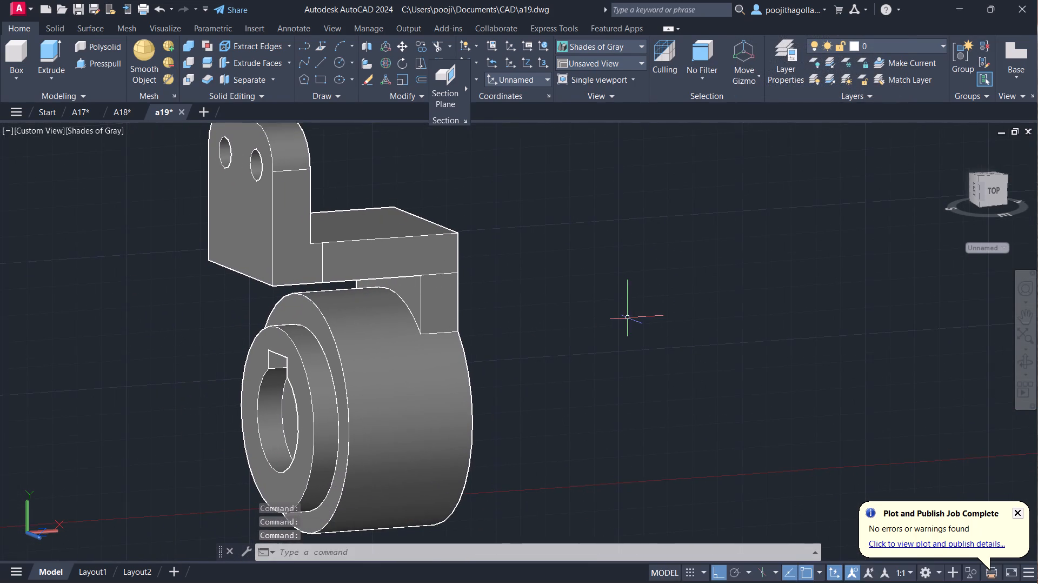
pyautogui.keyDown('shift'); pyautogui.moveTo(640, 330); pyautogui.dragTo(557, 363, button='middle'); pyautogui.keyUp('shift')
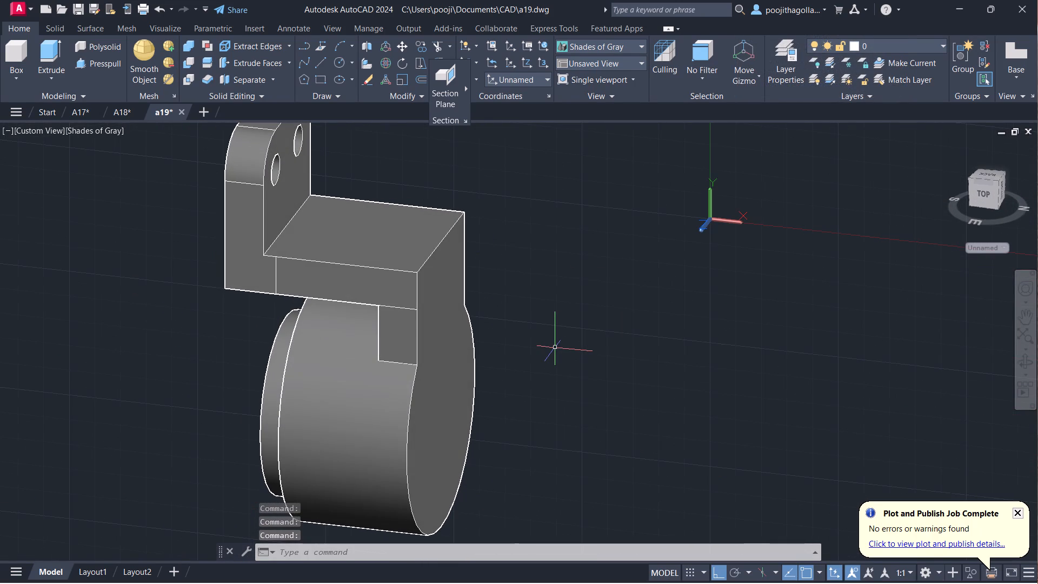
pyautogui.write('fi')
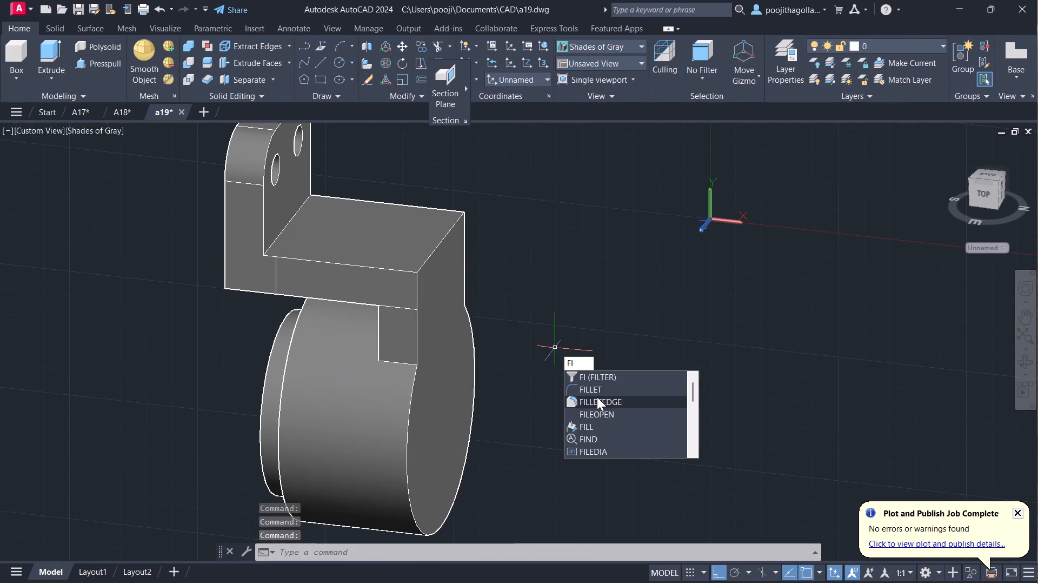
pyautogui.click(597, 397)
pyautogui.click(437, 248)
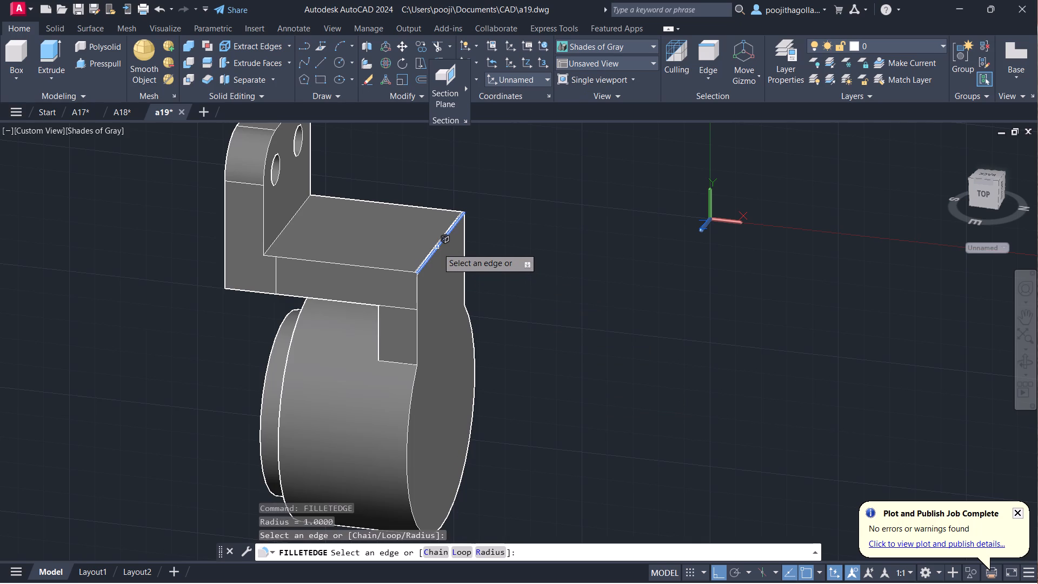
pyautogui.press('r')
pyautogui.press('Return')
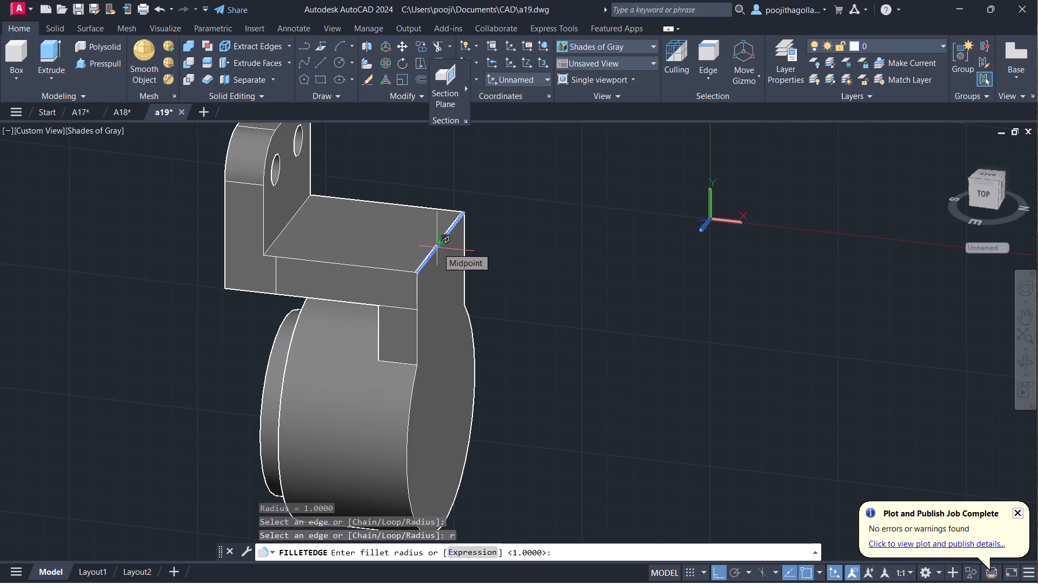
pyautogui.write('16')
pyautogui.press('Return')
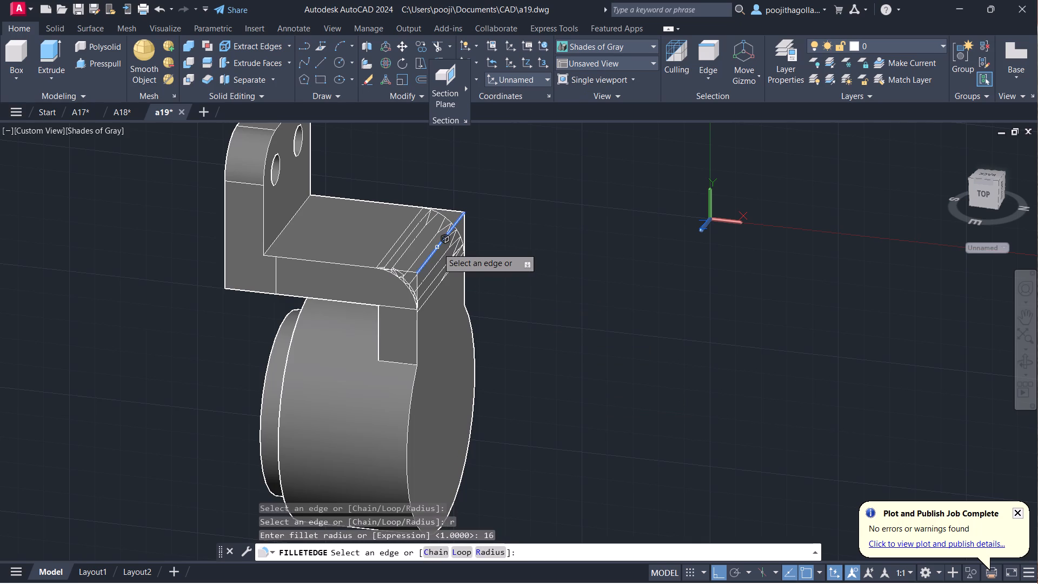
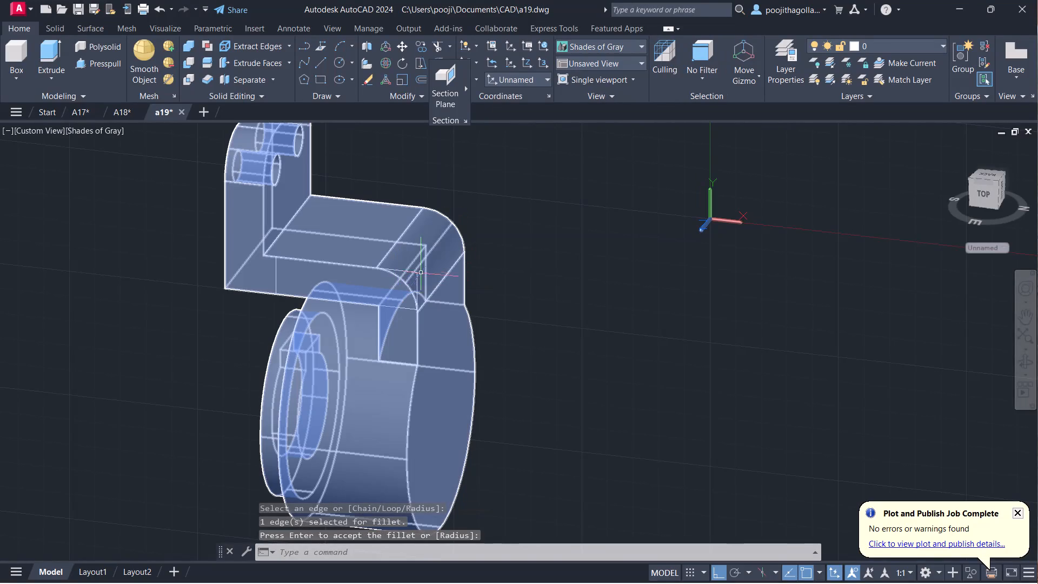
# Delete the leftover rectangle profile on the side face of the bracket's horizontal arm.
pyautogui.click(417, 271)
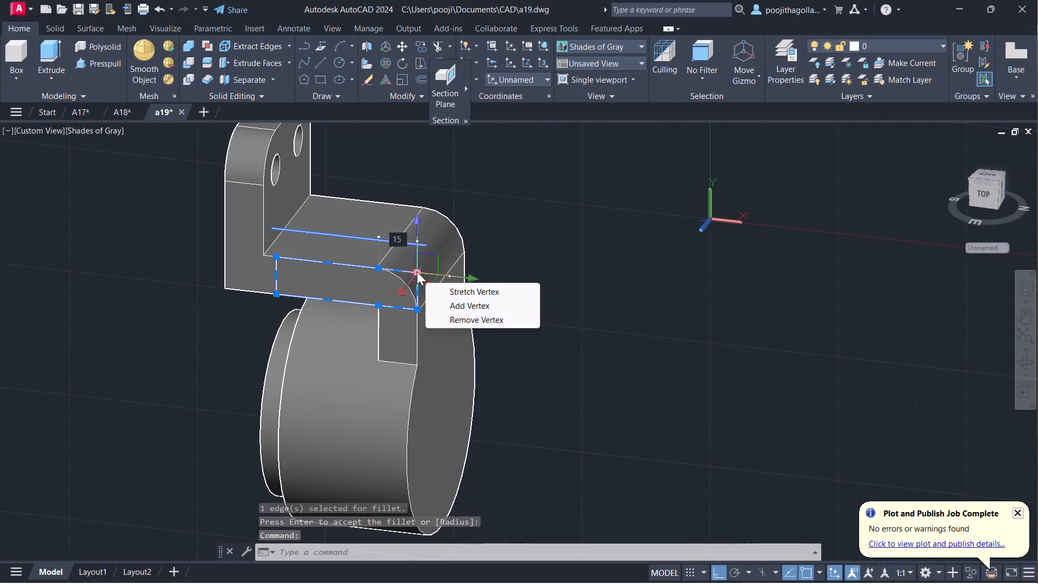
pyautogui.press('Delete')
pyautogui.press('Delete')
pyautogui.press('Delete')
pyautogui.press('Delete')
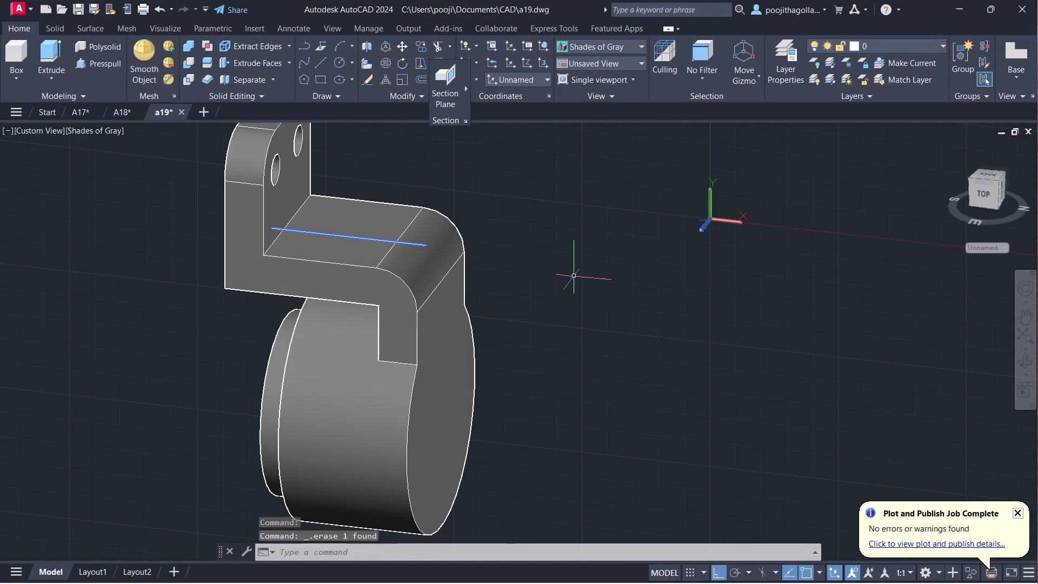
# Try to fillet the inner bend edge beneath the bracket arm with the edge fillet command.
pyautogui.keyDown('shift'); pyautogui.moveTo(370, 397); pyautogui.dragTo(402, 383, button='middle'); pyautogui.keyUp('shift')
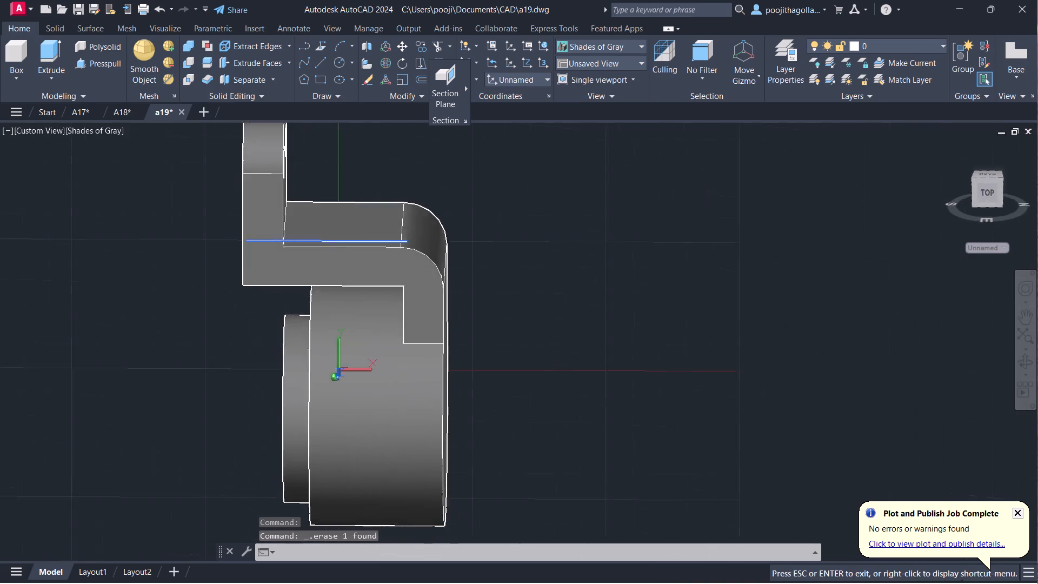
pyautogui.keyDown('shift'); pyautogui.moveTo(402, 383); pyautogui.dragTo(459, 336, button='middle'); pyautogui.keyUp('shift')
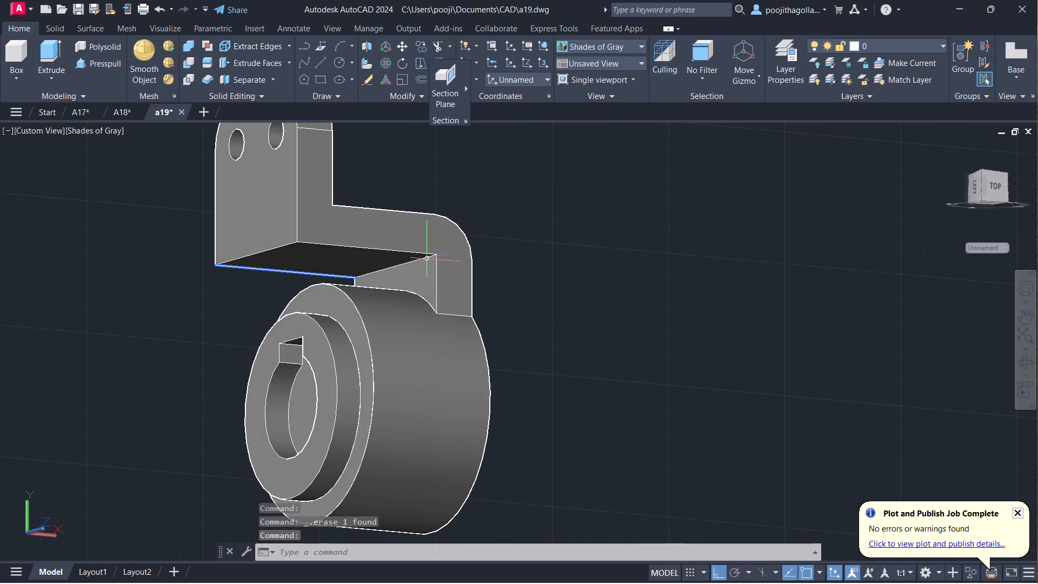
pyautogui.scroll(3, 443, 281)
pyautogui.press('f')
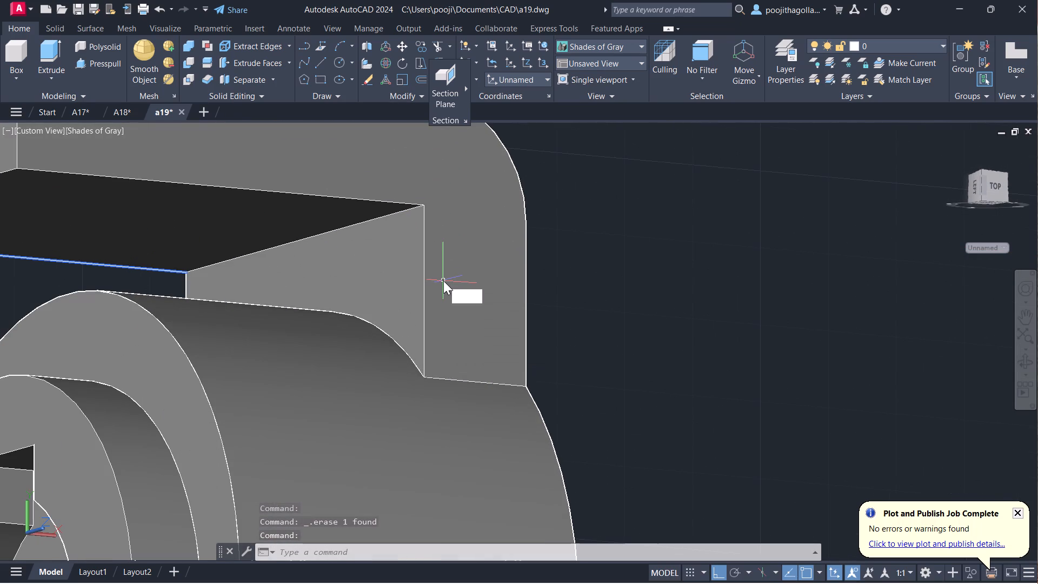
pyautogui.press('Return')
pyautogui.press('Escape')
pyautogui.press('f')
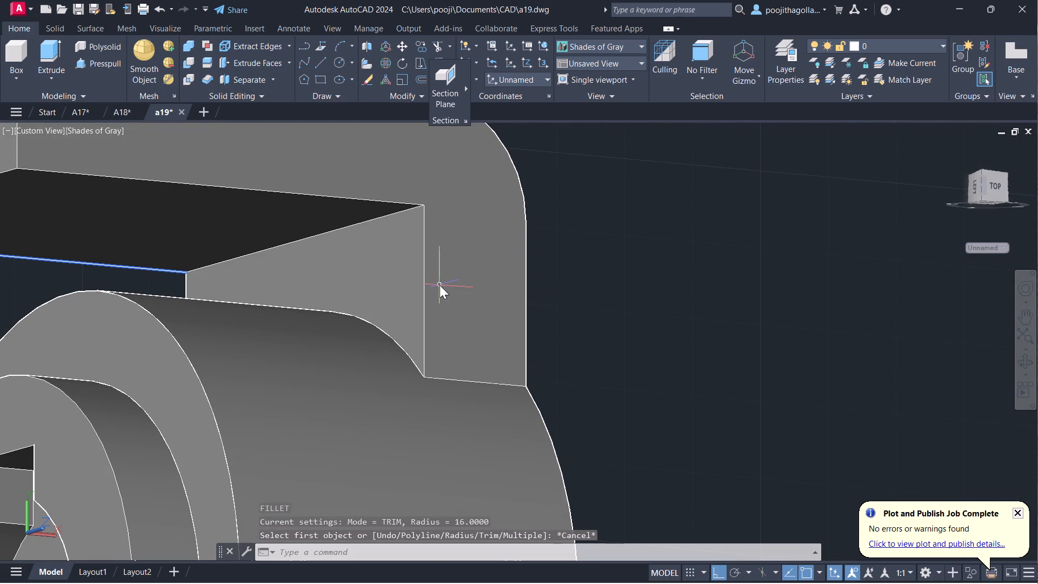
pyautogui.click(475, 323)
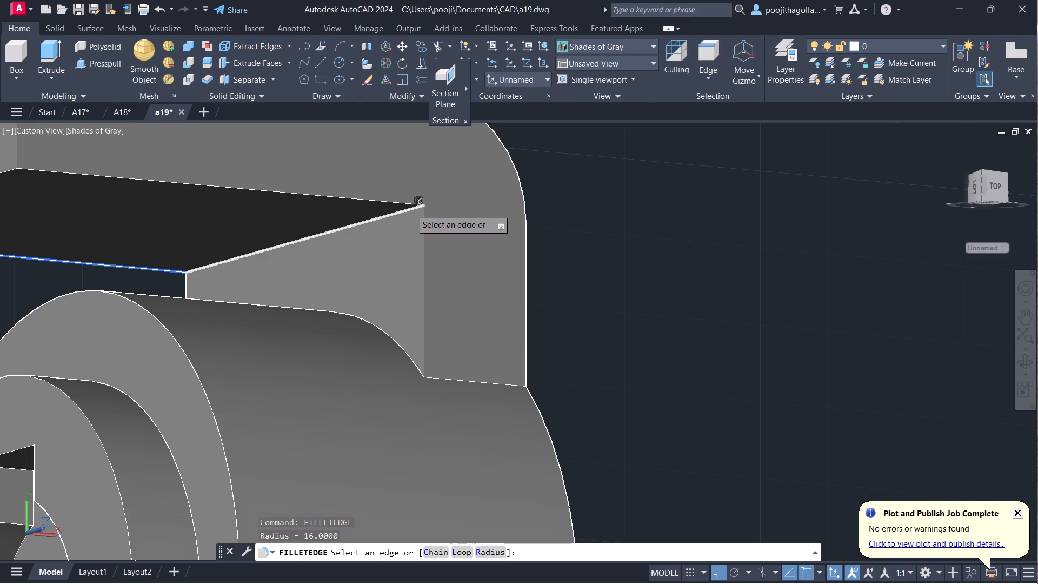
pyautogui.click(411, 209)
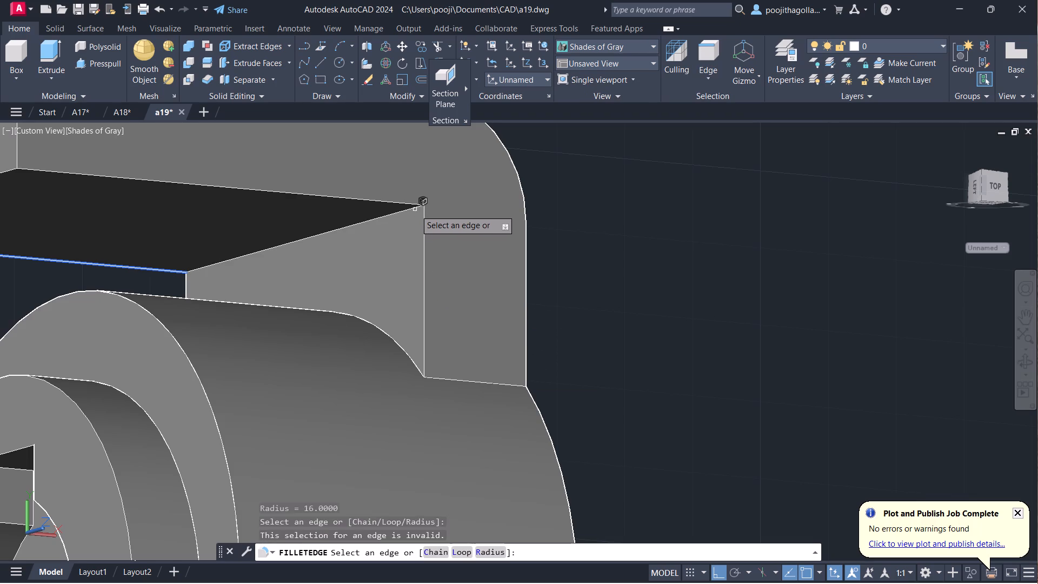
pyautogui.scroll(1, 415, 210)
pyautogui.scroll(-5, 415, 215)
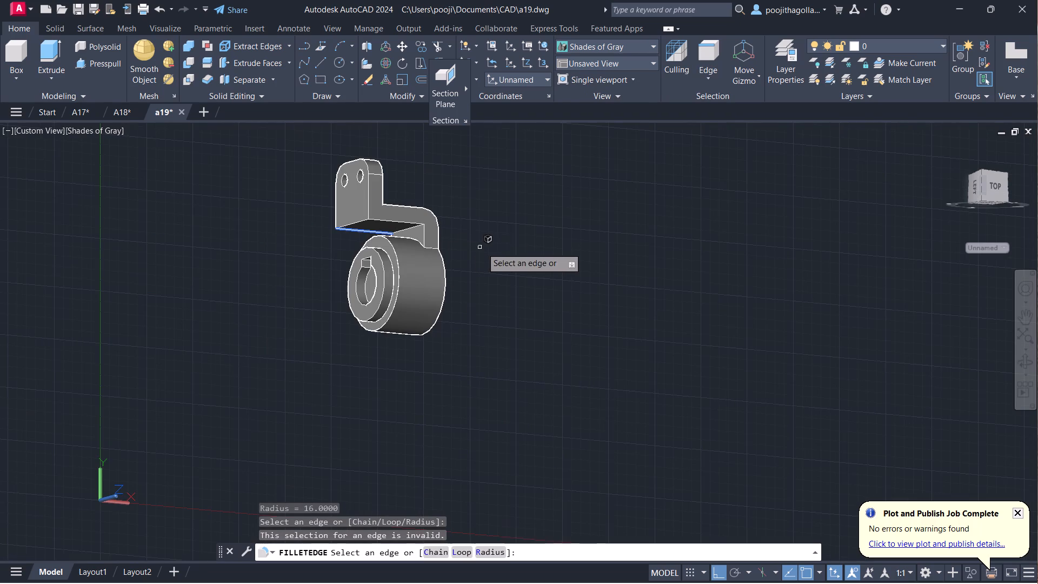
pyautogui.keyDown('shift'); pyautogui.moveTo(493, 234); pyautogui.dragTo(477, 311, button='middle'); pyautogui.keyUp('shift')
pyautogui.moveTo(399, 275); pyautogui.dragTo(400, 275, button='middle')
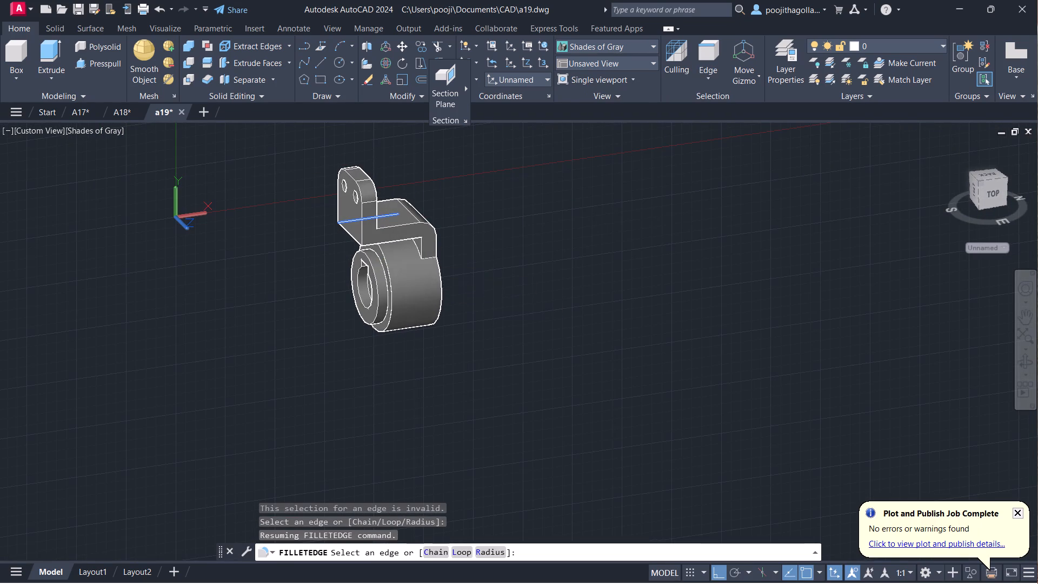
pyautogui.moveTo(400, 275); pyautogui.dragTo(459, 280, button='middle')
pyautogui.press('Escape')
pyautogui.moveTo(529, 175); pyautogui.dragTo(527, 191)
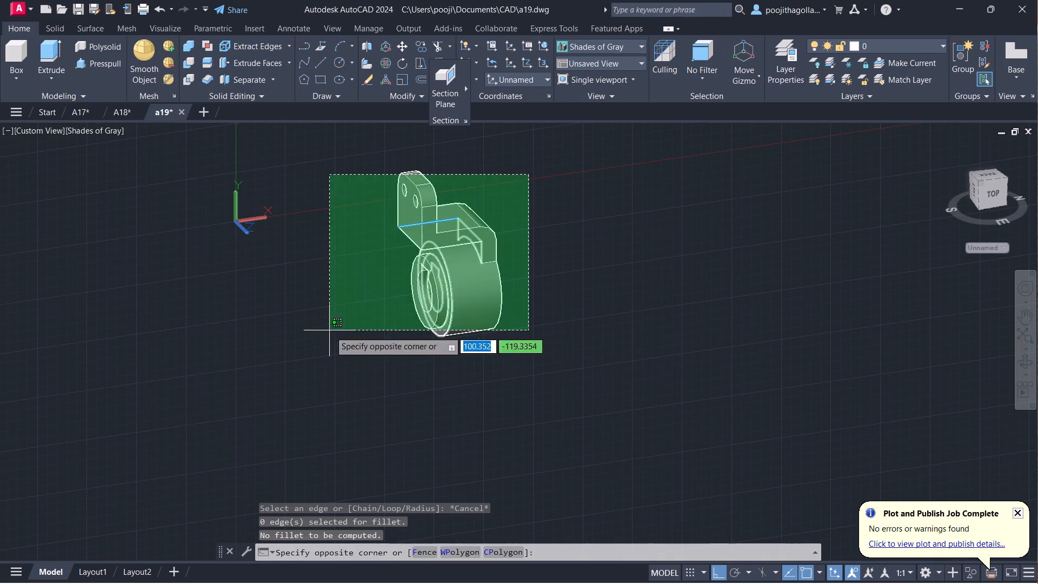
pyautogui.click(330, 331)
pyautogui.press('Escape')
# Press-pull the keyed bore's area about 113 units through the hub, cutting the bore and keyway right through.
pyautogui.scroll(2, 330, 331)
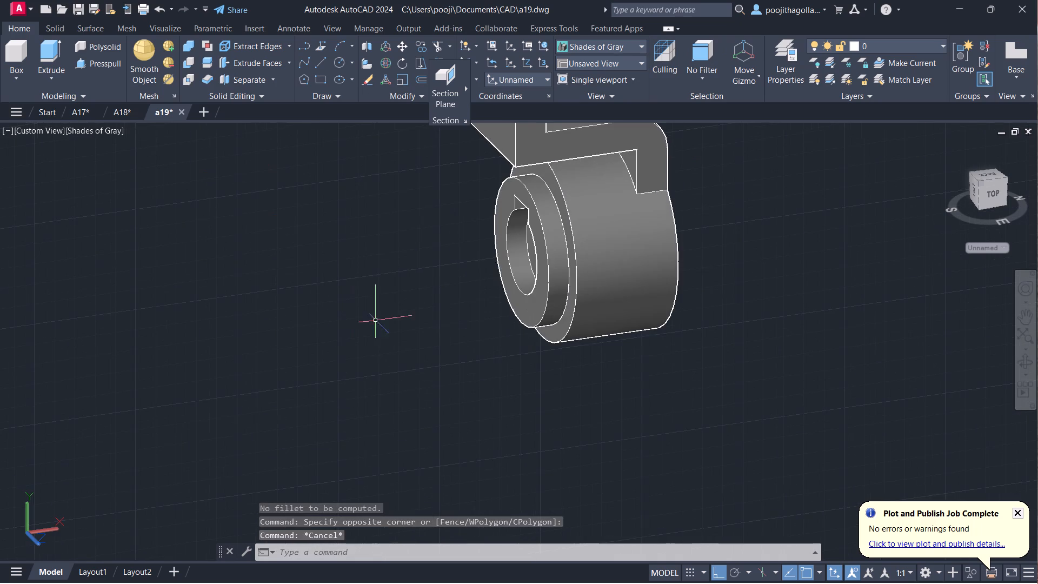
pyautogui.moveTo(480, 308); pyautogui.dragTo(351, 462, button='middle')
pyautogui.keyDown('shift'); pyautogui.moveTo(419, 455); pyautogui.dragTo(457, 458, button='middle'); pyautogui.keyUp('shift')
pyautogui.scroll(-1, 449, 416)
pyautogui.moveTo(455, 413); pyautogui.dragTo(443, 389, button='middle')
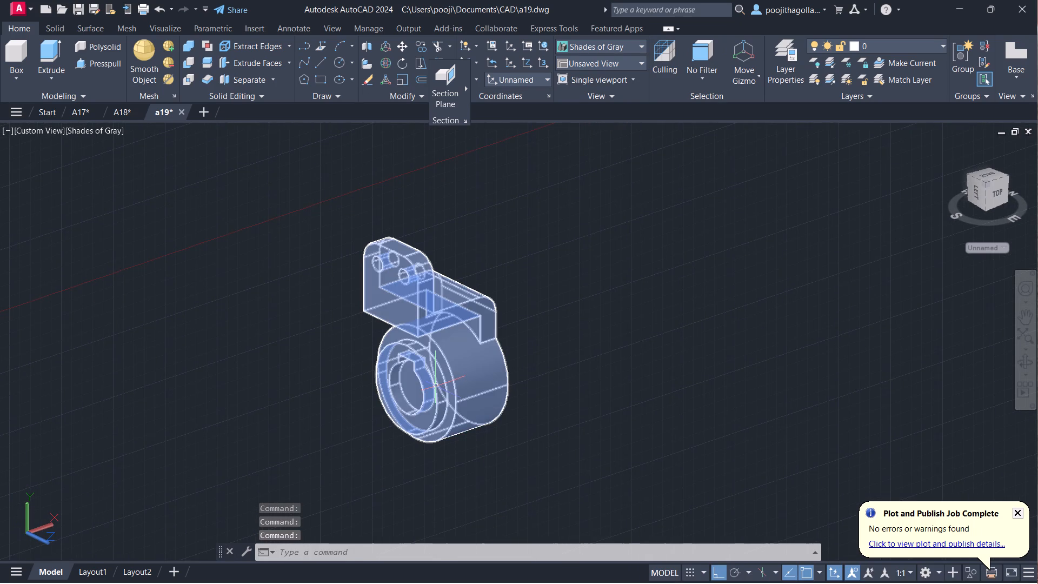
pyautogui.moveTo(436, 386); pyautogui.dragTo(434, 381, button='middle')
pyautogui.scroll(1, 436, 386)
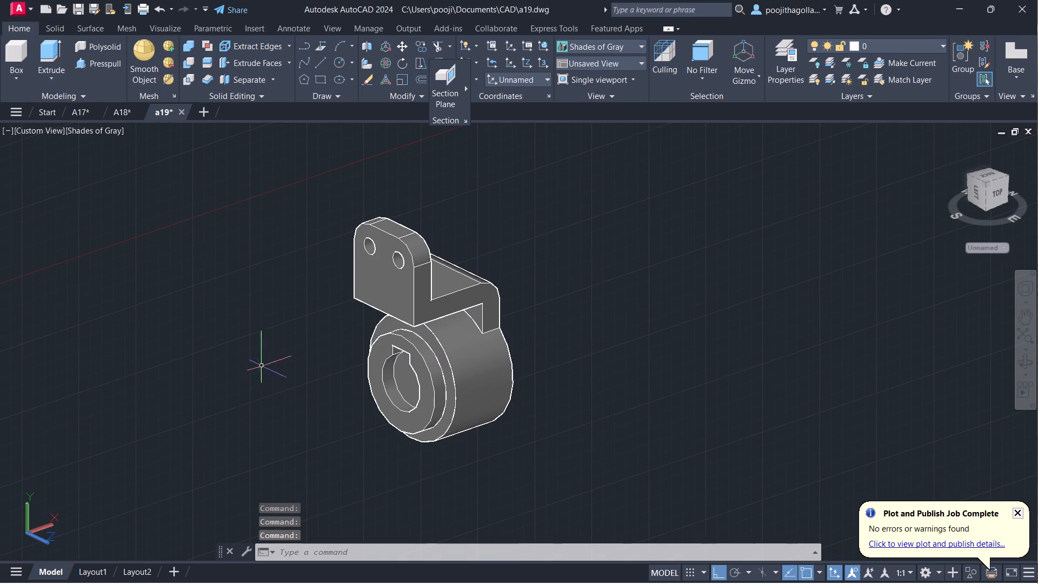
pyautogui.click(104, 68)
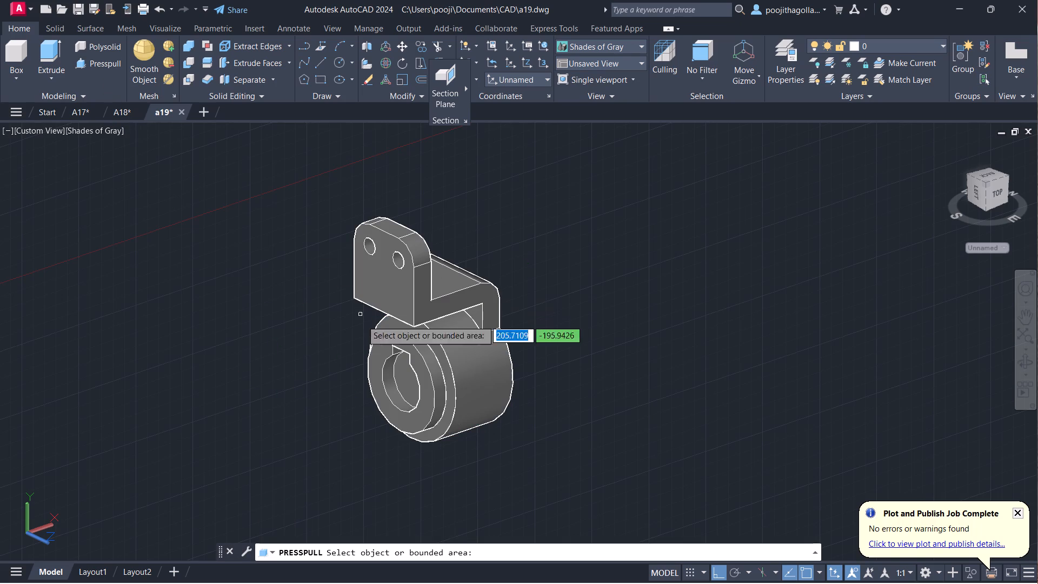
pyautogui.click(404, 382)
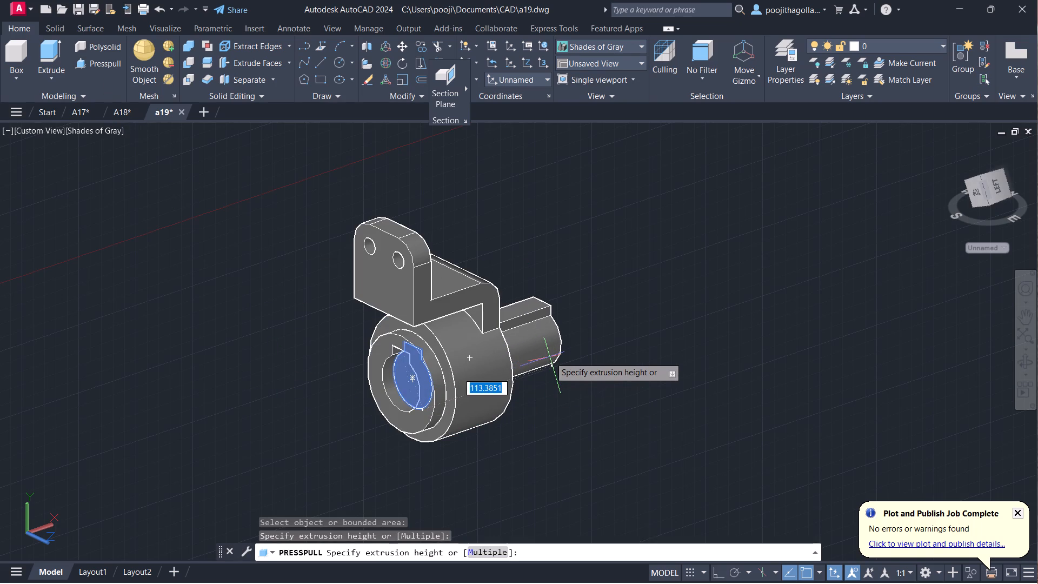
pyautogui.click(550, 357)
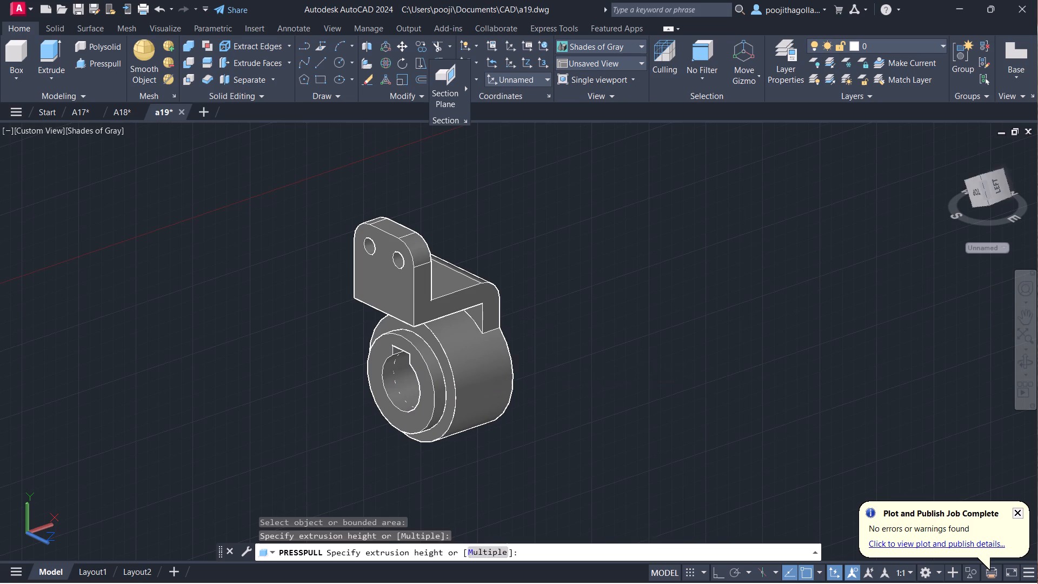
pyautogui.press('Escape')
# Examine the finished bracket and the keyed bore through the hub.
pyautogui.scroll(2, 435, 375)
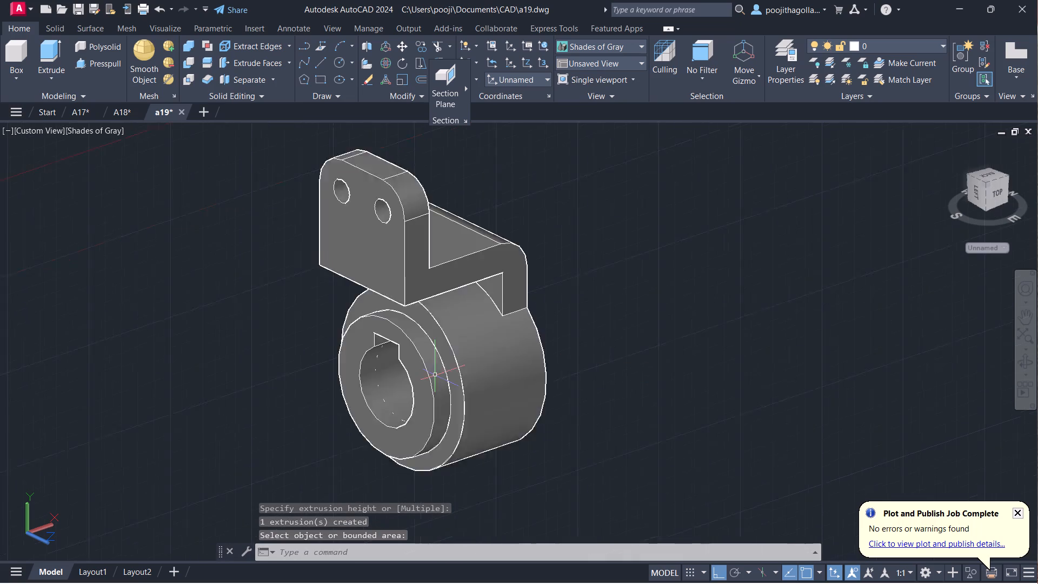
pyautogui.scroll(-2, 435, 375)
pyautogui.moveTo(456, 366); pyautogui.dragTo(449, 386, button='middle')
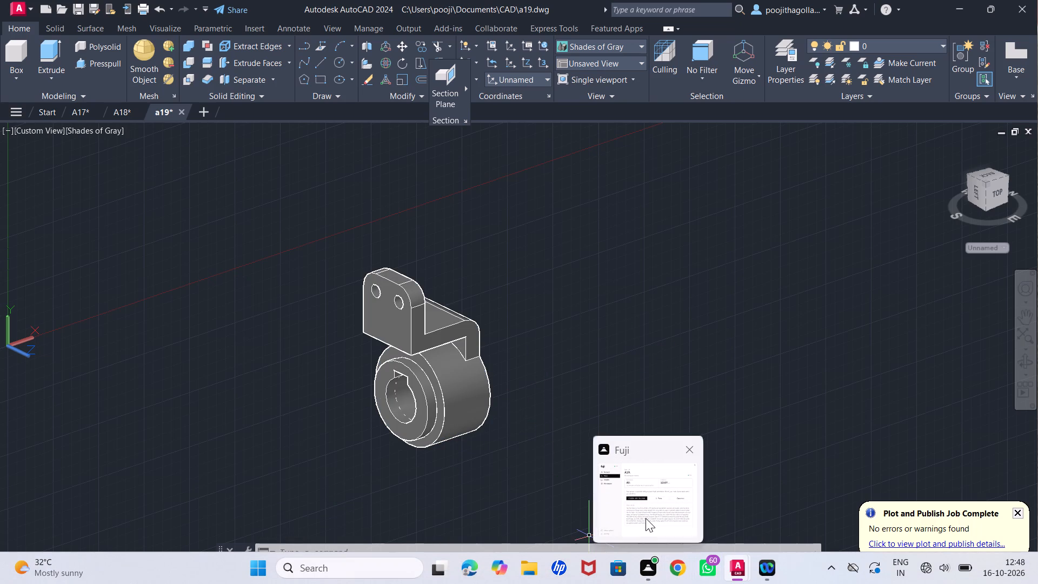
pyautogui.moveTo(488, 402); pyautogui.dragTo(684, 372, button='middle')
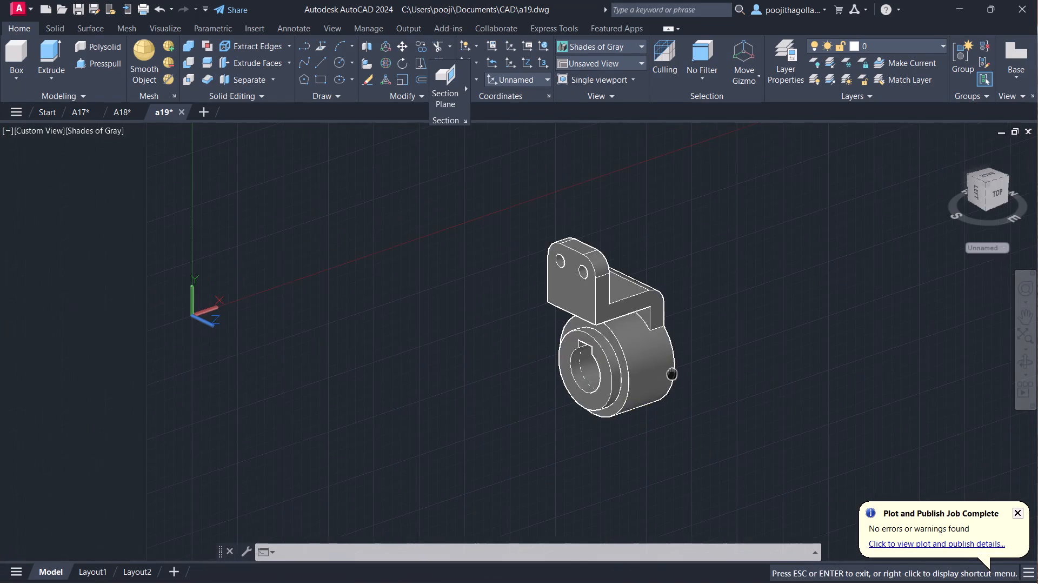
pyautogui.moveTo(684, 372); pyautogui.dragTo(684, 372, button='middle')
pyautogui.scroll(1, 667, 363)
pyautogui.moveTo(667, 363); pyautogui.dragTo(443, 367, button='middle')
pyautogui.moveTo(437, 363); pyautogui.dragTo(560, 367, button='middle')
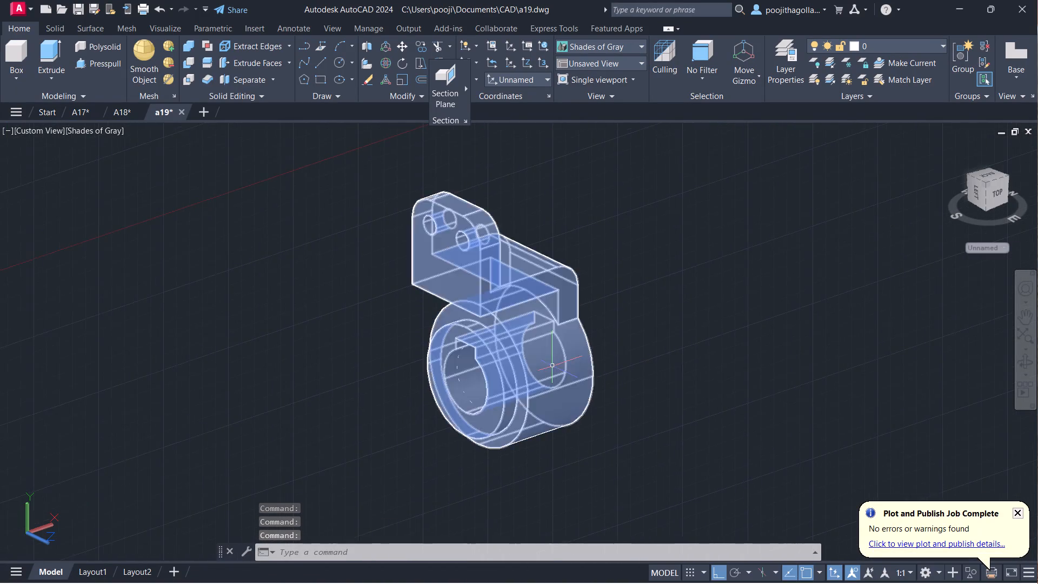
pyautogui.scroll(1, 553, 366)
pyautogui.moveTo(553, 366); pyautogui.dragTo(550, 375, button='middle')
pyautogui.scroll(-1, 550, 375)
pyautogui.moveTo(550, 375); pyautogui.dragTo(550, 380, button='middle')
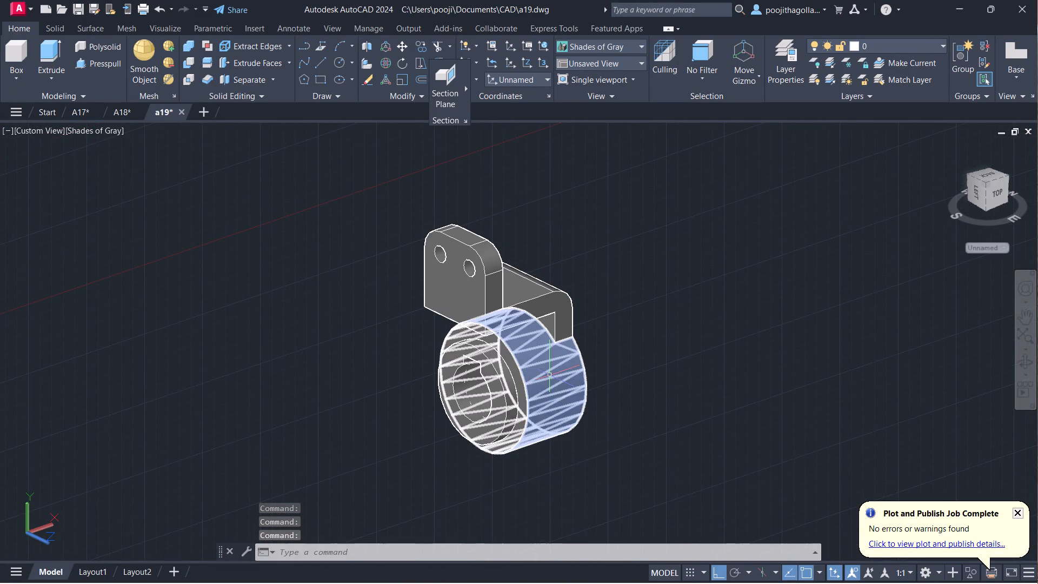
# Save the a19 drawing.
pyautogui.hotkey('ctrl', 's')
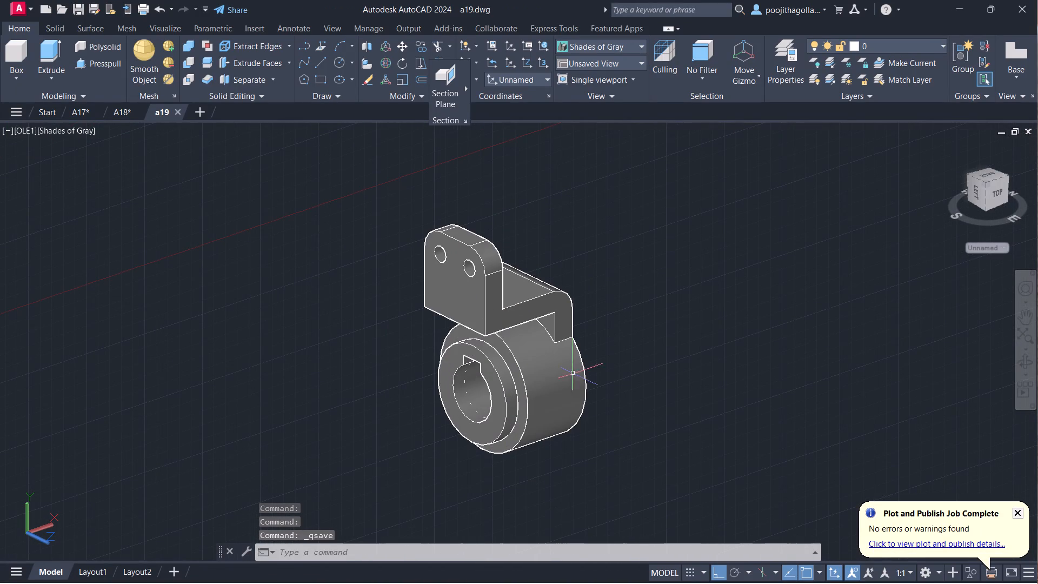
# Set up a single-sheet plot with AutoCAD PDF (High Quality Print).pc3, centred, using a window around the bracket as the plot area.
pyautogui.moveTo(558, 342); pyautogui.dragTo(549, 326, button='middle')
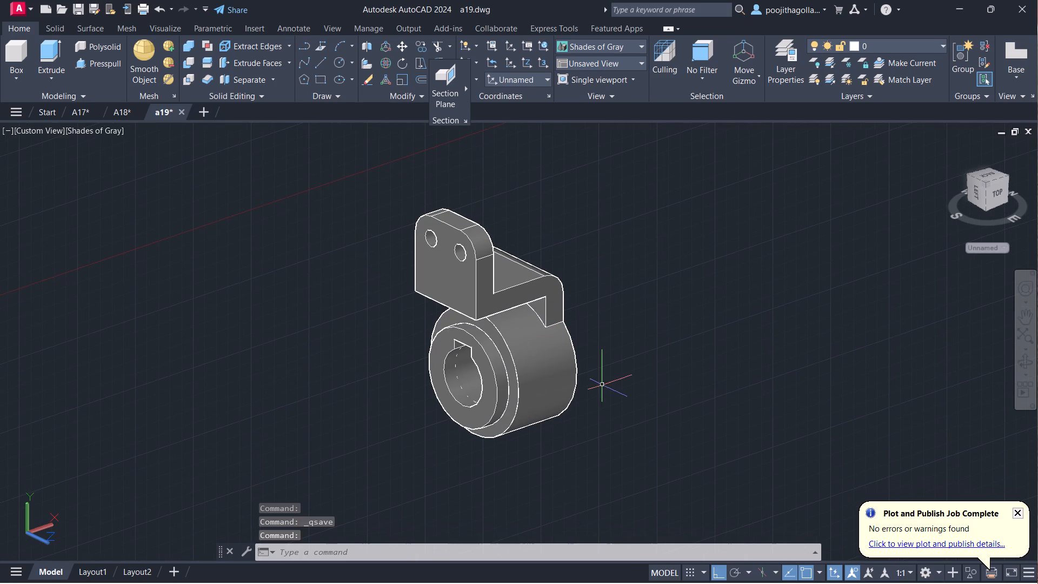
pyautogui.hotkey('ctrl', 'p')
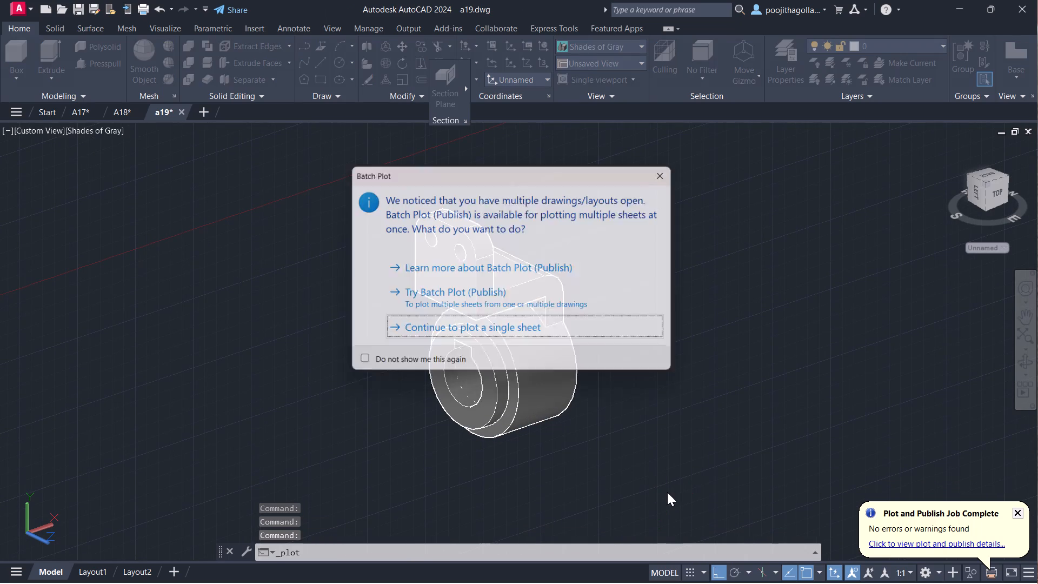
pyautogui.click(667, 177)
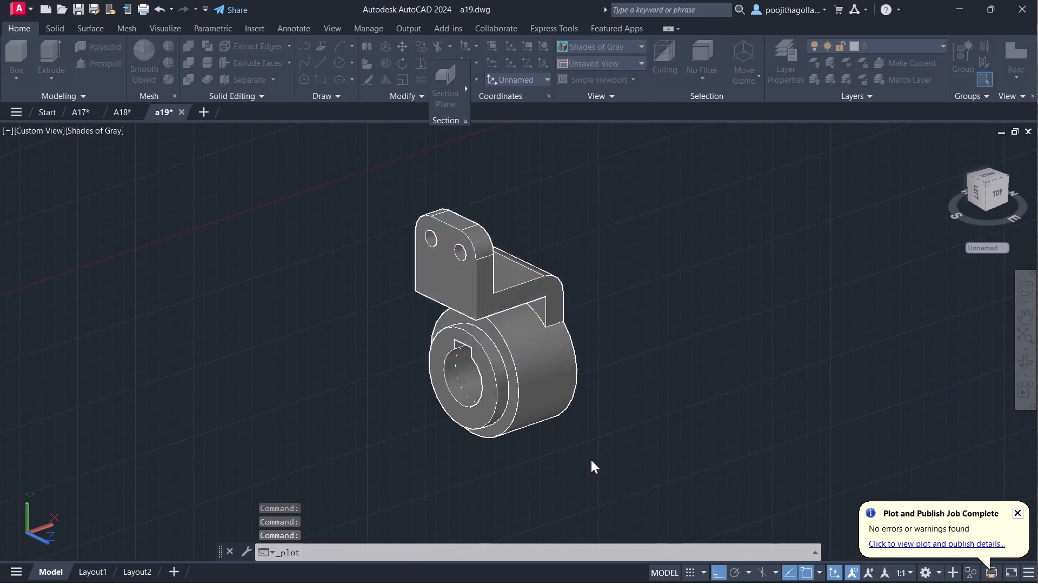
pyautogui.click(513, 201)
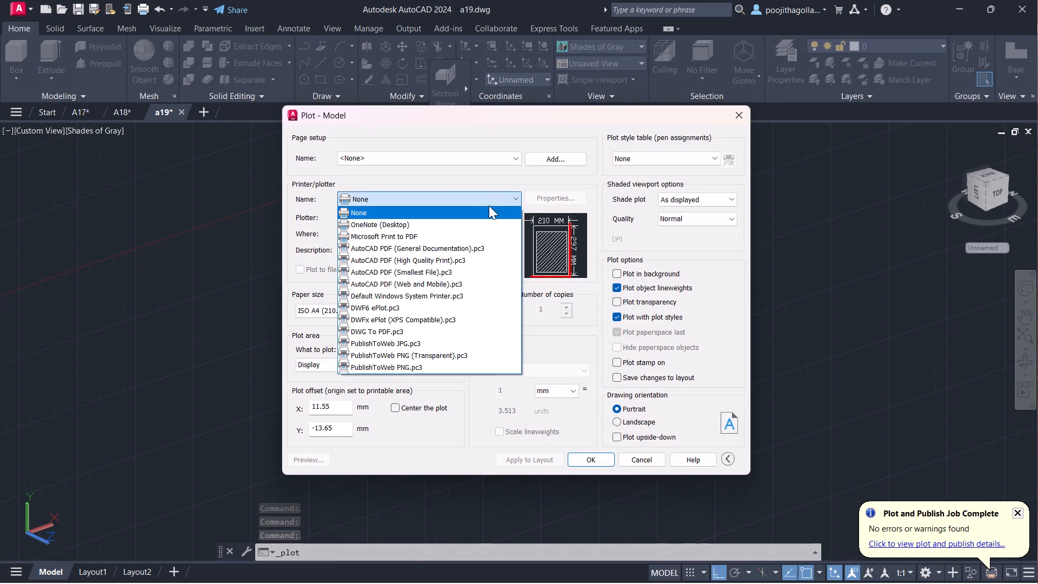
pyautogui.click(441, 257)
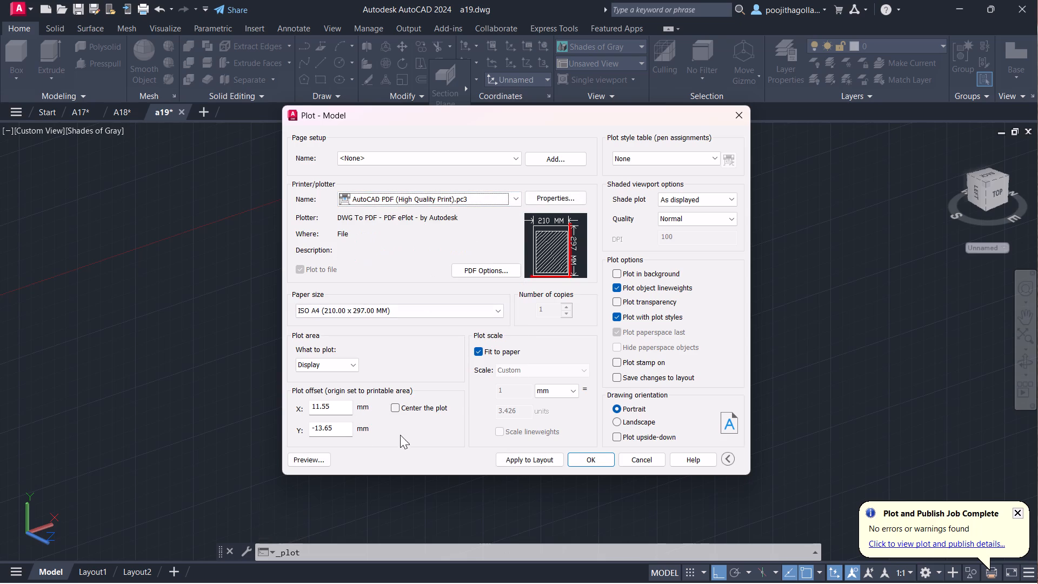
pyautogui.click(395, 408)
pyautogui.click(356, 362)
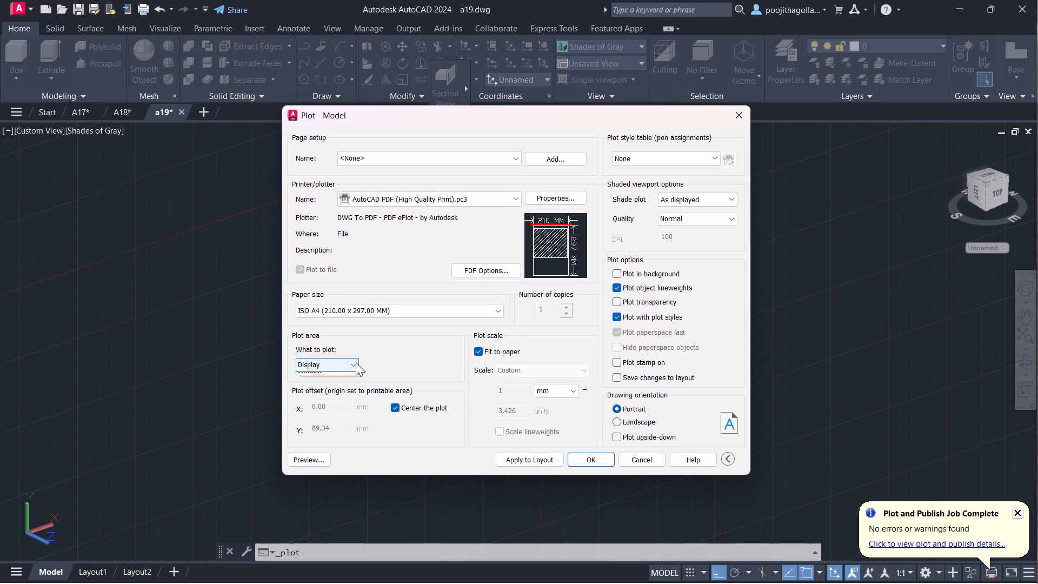
pyautogui.click(319, 403)
pyautogui.click(667, 181)
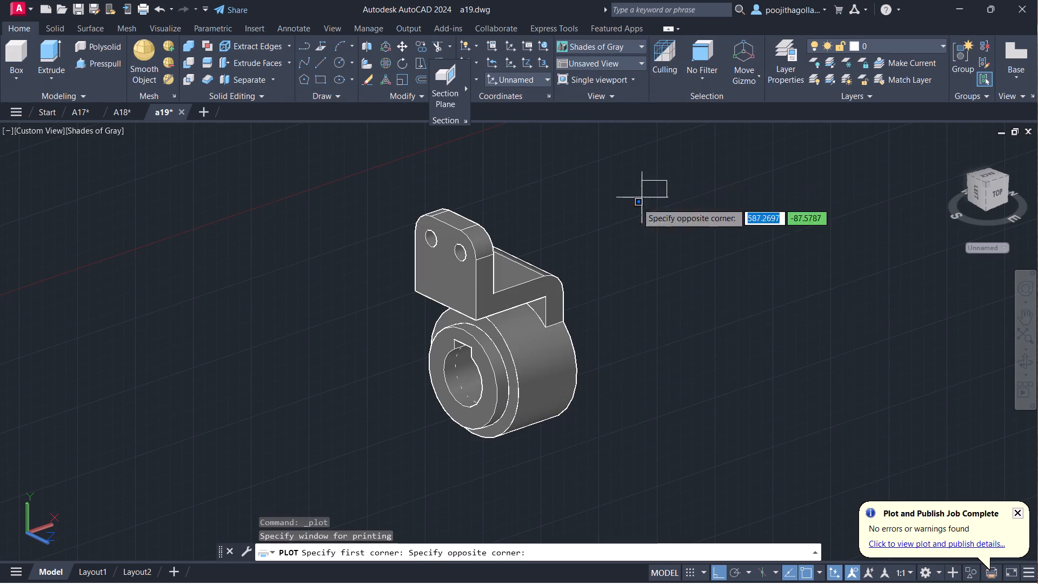
pyautogui.moveTo(348, 456); pyautogui.dragTo(591, 460)
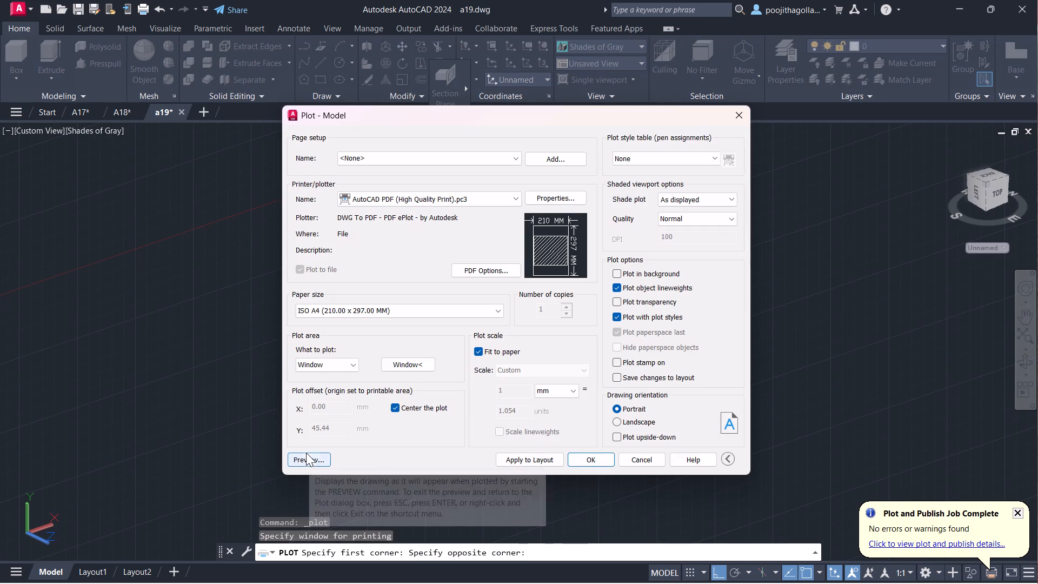
# Preview the plot, save it as a19-Model.pdf in the CAD folder, and close the opened PDF.
pyautogui.click(305, 462)
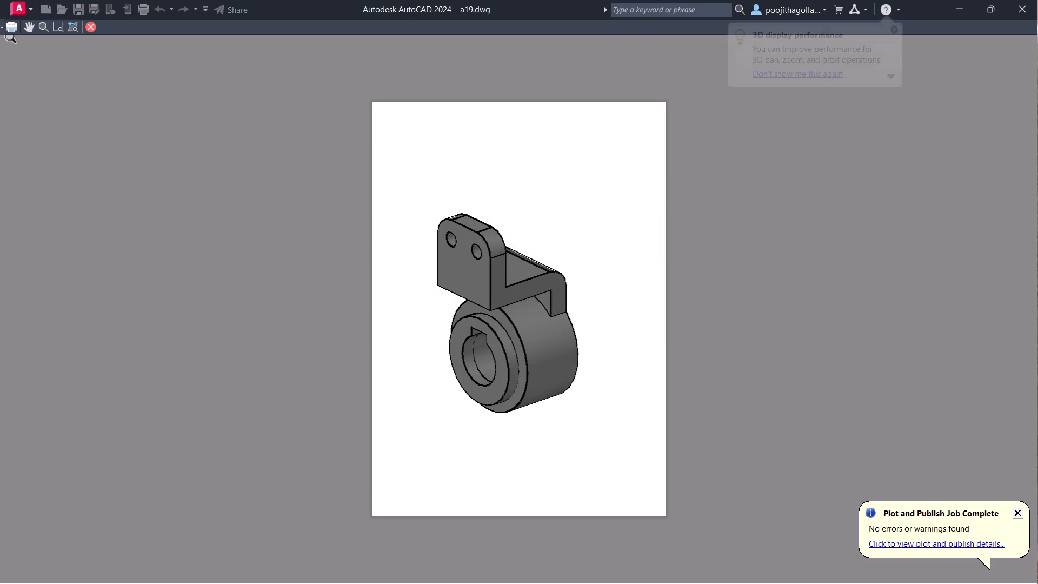
pyautogui.click(14, 34)
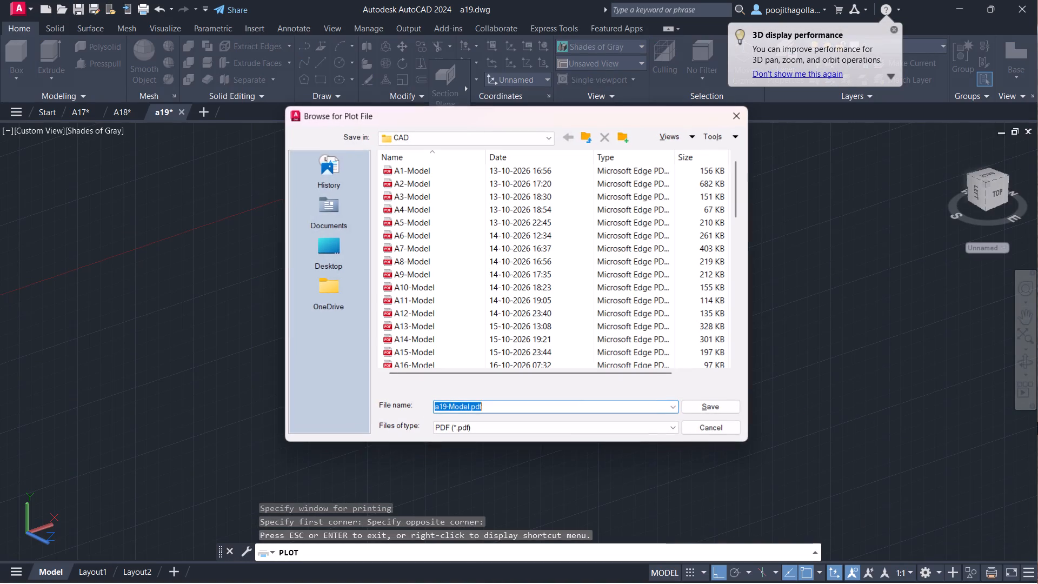
pyautogui.click(706, 409)
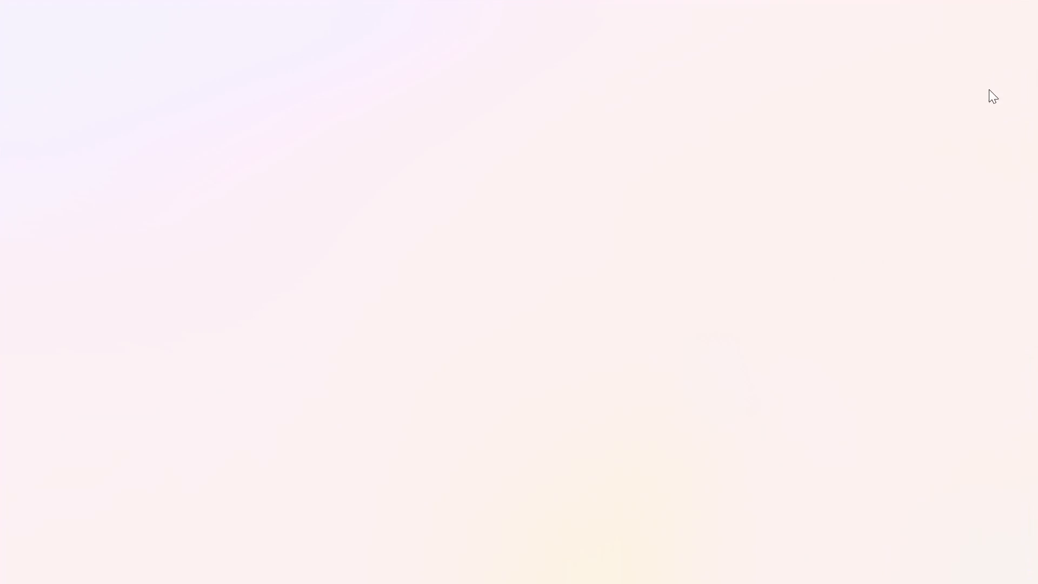
pyautogui.click(1013, 16)
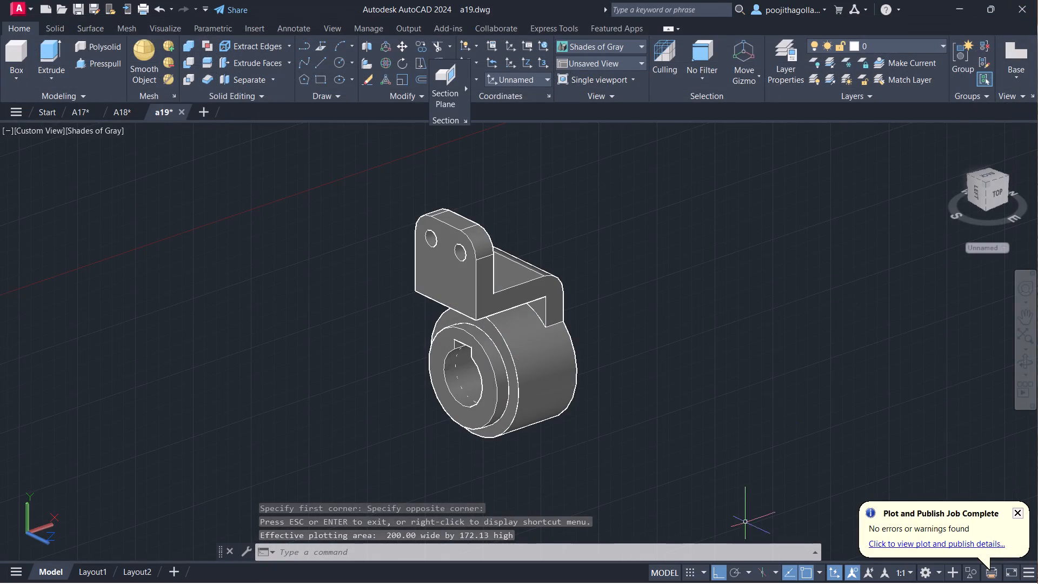
# Query the drawing's log file name with LOGFILENAME.
pyautogui.write('lo')
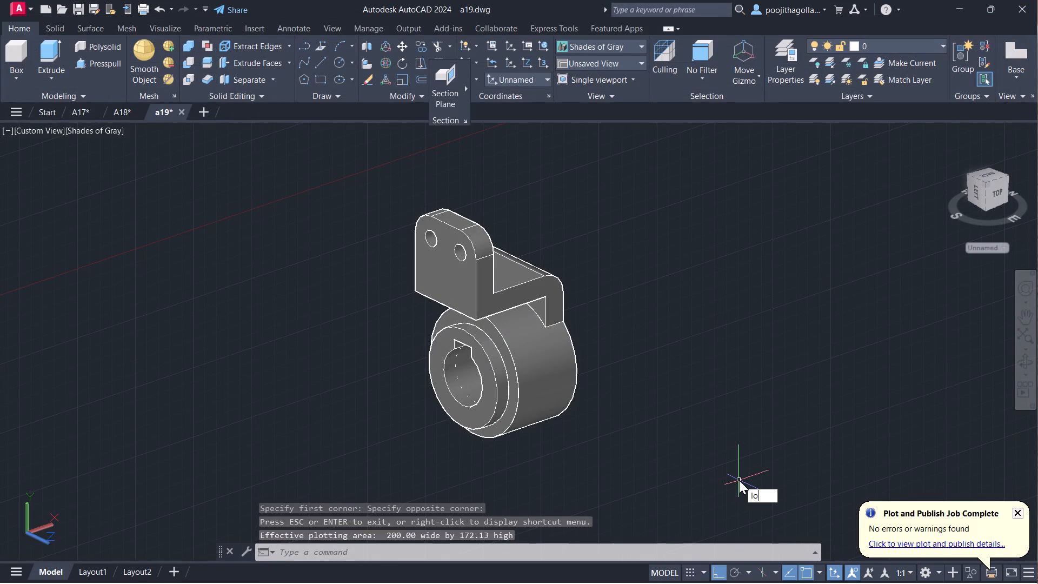
pyautogui.click(790, 419)
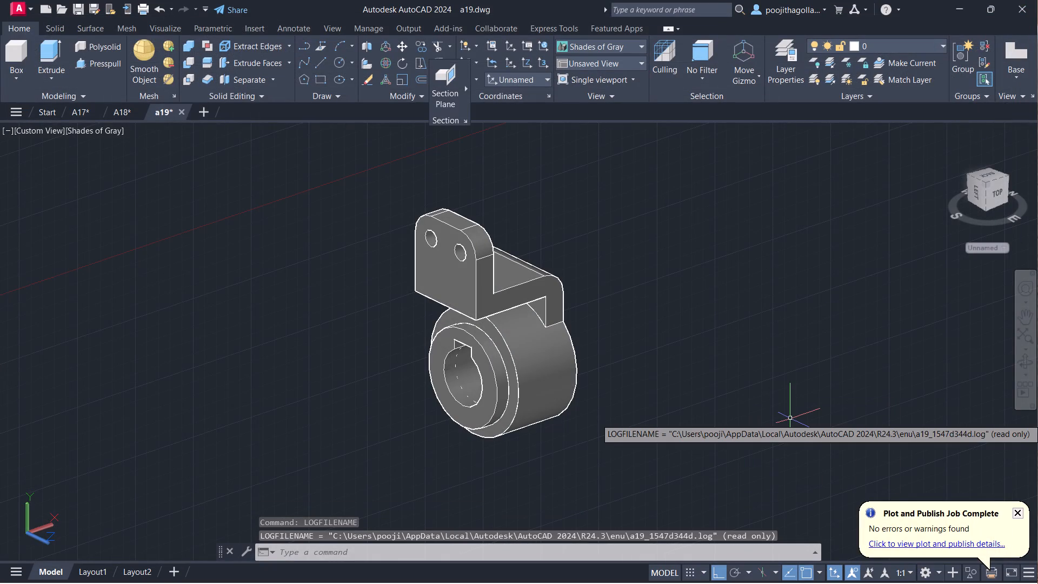